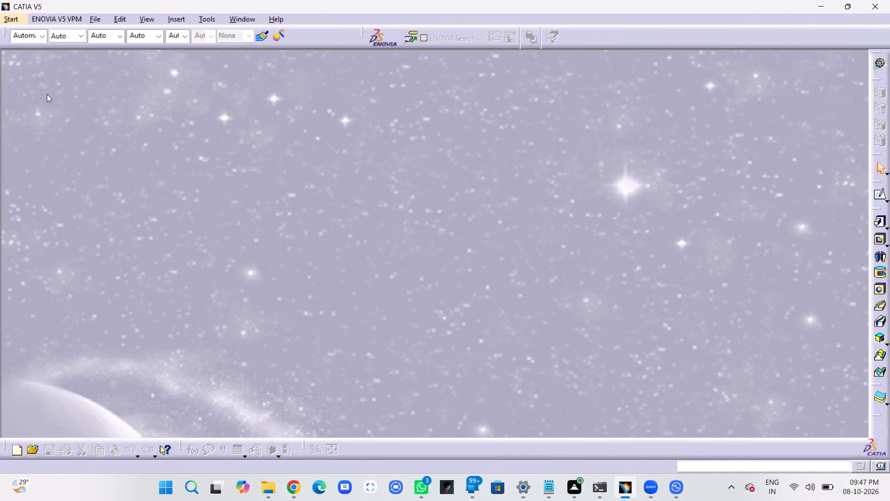
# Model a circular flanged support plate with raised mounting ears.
# Create a new part in the Part Design workbench with the default new-part settings.
pyautogui.click(13, 18)
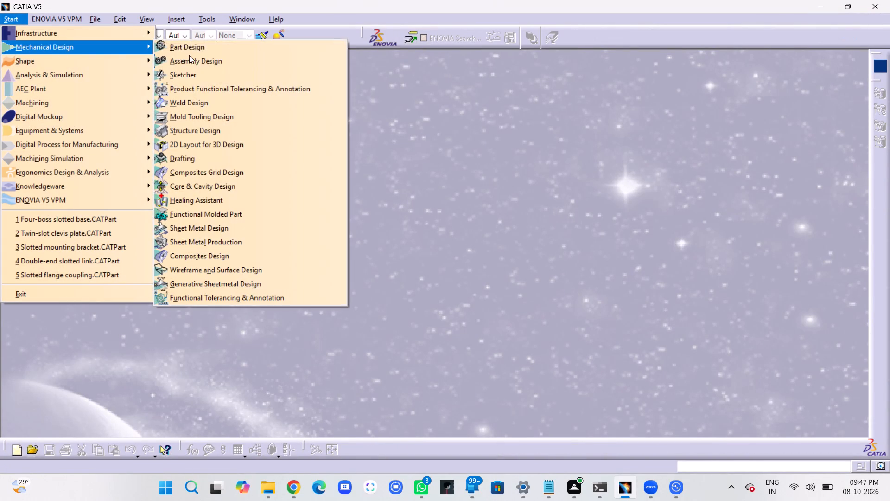
pyautogui.click(198, 51)
pyautogui.click(801, 417)
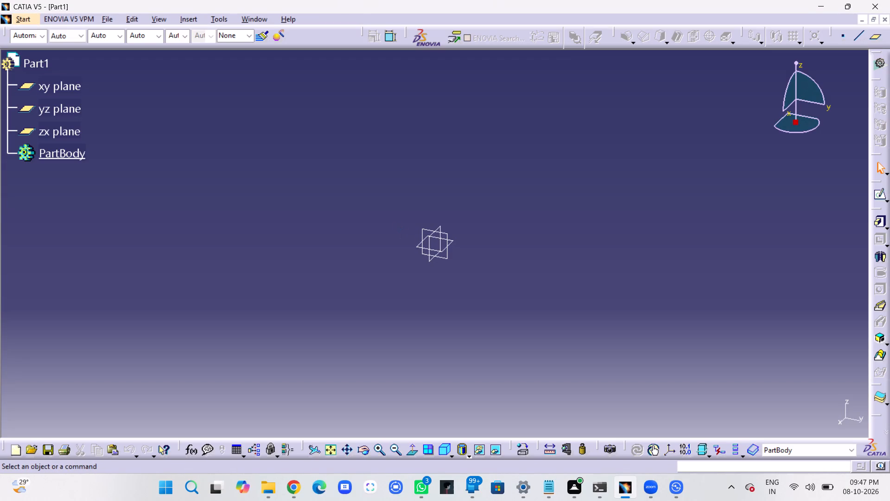
# Start a sketch on the xy plane, draw a circle centred on the origin, and set its diameter to 80 mm.
pyautogui.click(453, 242)
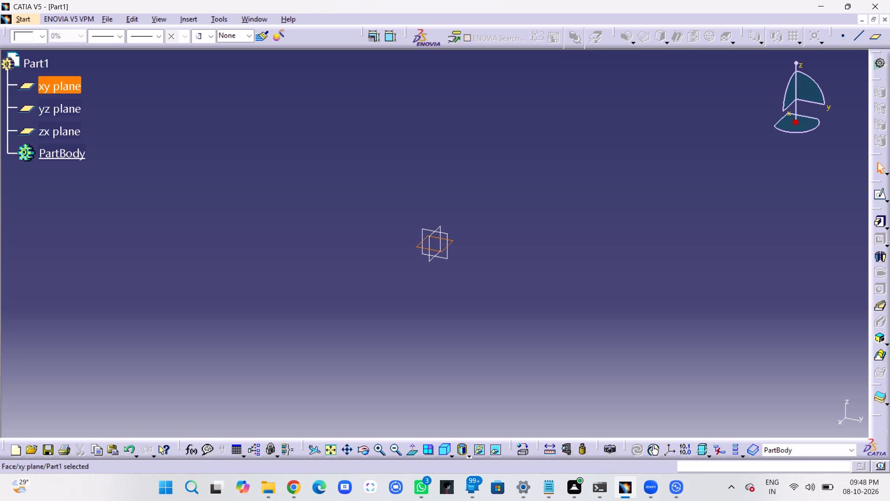
pyautogui.click(879, 193)
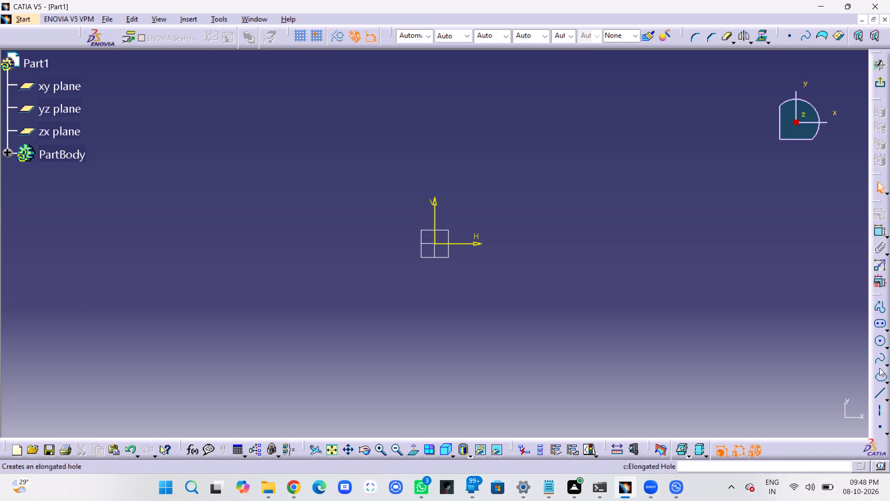
pyautogui.click(880, 341)
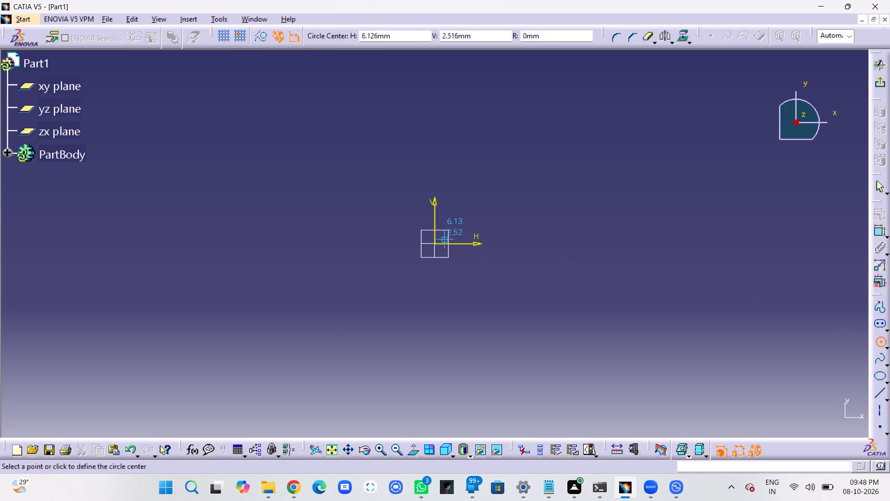
pyautogui.click(434, 243)
pyautogui.click(519, 281)
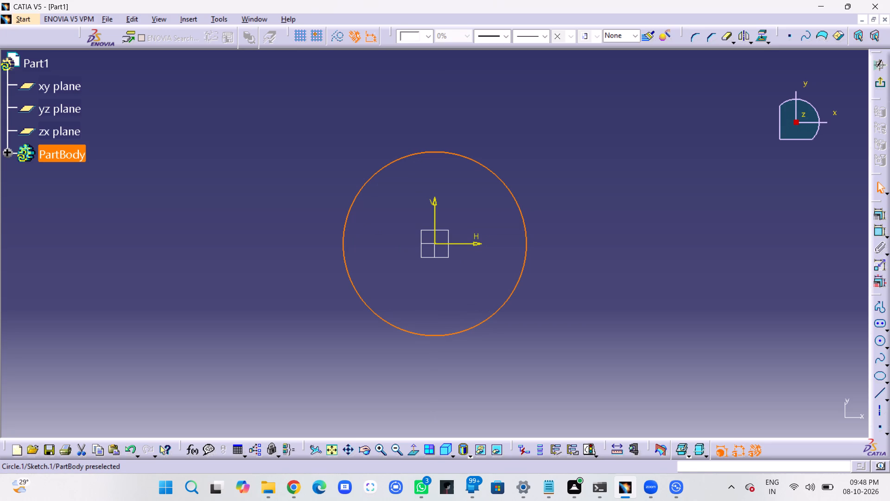
pyautogui.click(883, 232)
pyautogui.click(658, 205)
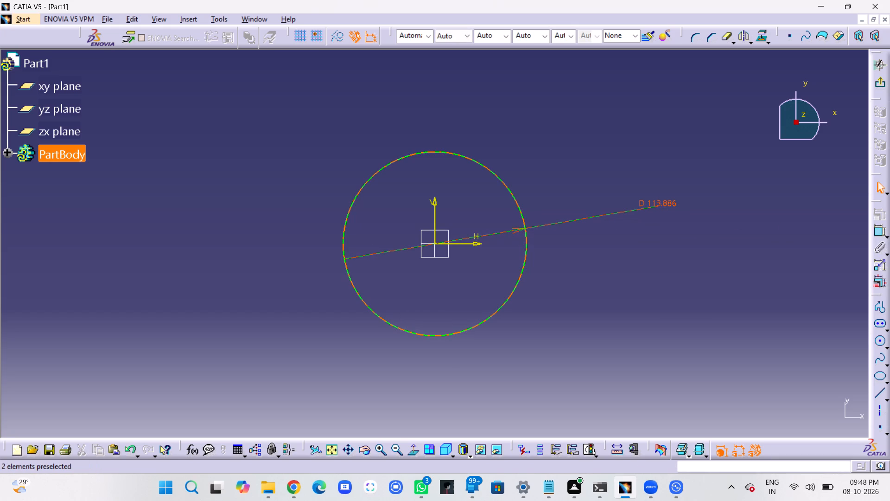
pyautogui.doubleClick(674, 204)
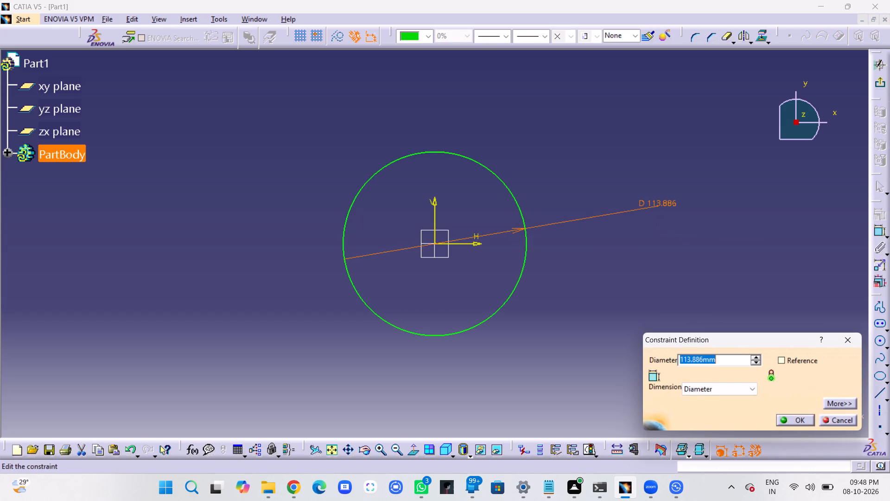
pyautogui.write('80')
pyautogui.press('Return')
pyautogui.click(674, 227)
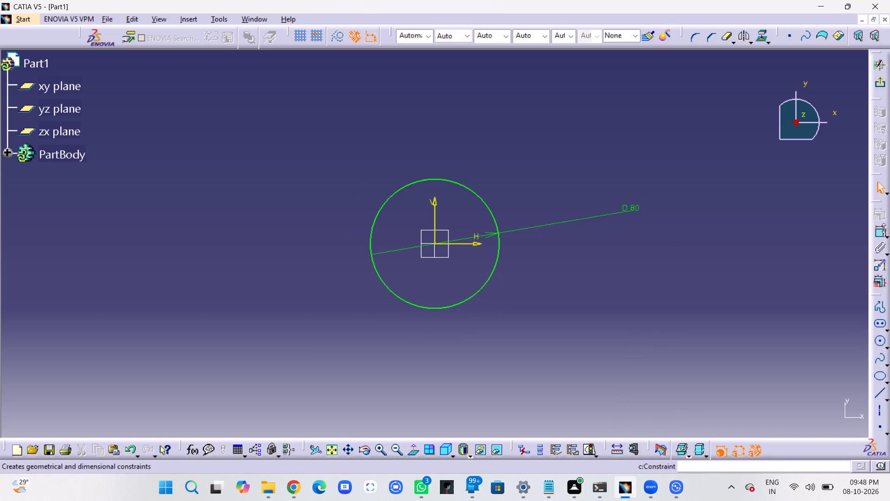
# Sketch a larger concentric circle centred on the origin and set its diameter to 100 mm.
pyautogui.click(879, 342)
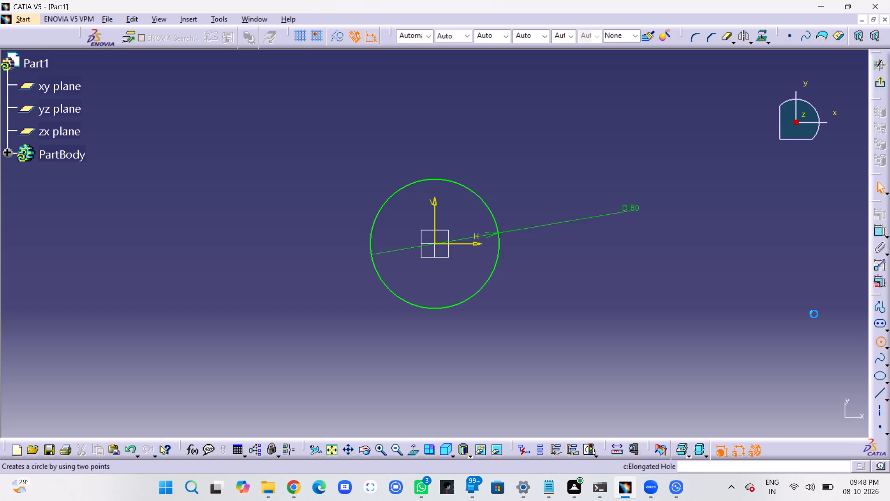
pyautogui.click(433, 244)
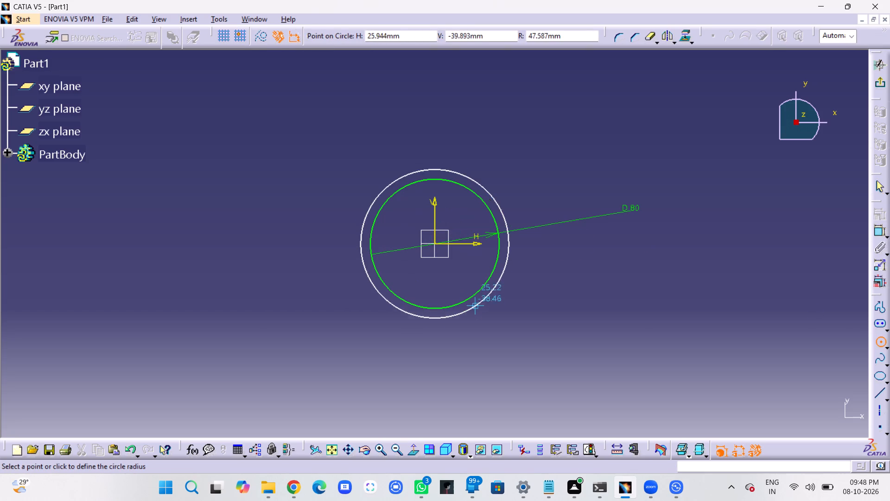
pyautogui.click(478, 310)
pyautogui.click(876, 231)
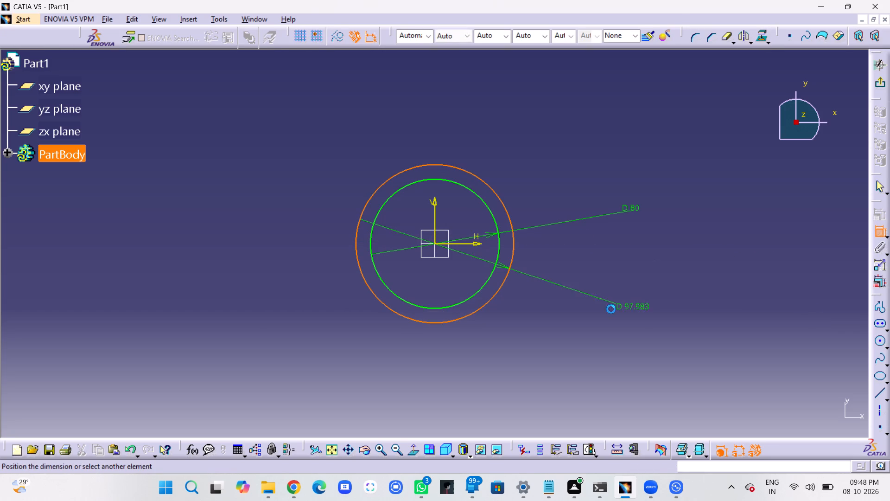
pyautogui.click(609, 308)
pyautogui.doubleClick(621, 307)
pyautogui.write('100')
pyautogui.press('Return')
pyautogui.click(715, 267)
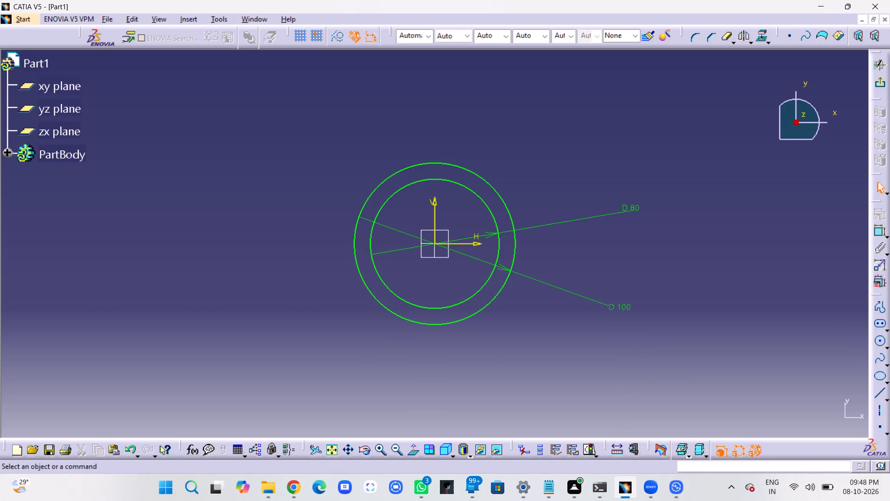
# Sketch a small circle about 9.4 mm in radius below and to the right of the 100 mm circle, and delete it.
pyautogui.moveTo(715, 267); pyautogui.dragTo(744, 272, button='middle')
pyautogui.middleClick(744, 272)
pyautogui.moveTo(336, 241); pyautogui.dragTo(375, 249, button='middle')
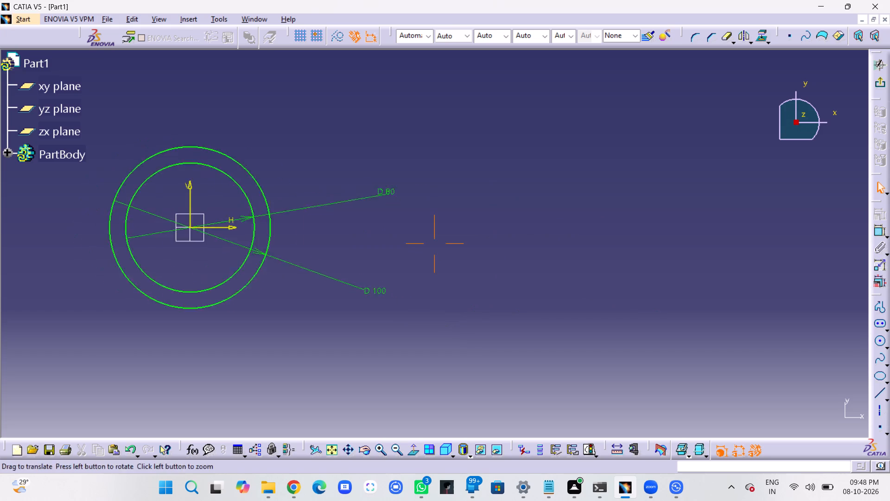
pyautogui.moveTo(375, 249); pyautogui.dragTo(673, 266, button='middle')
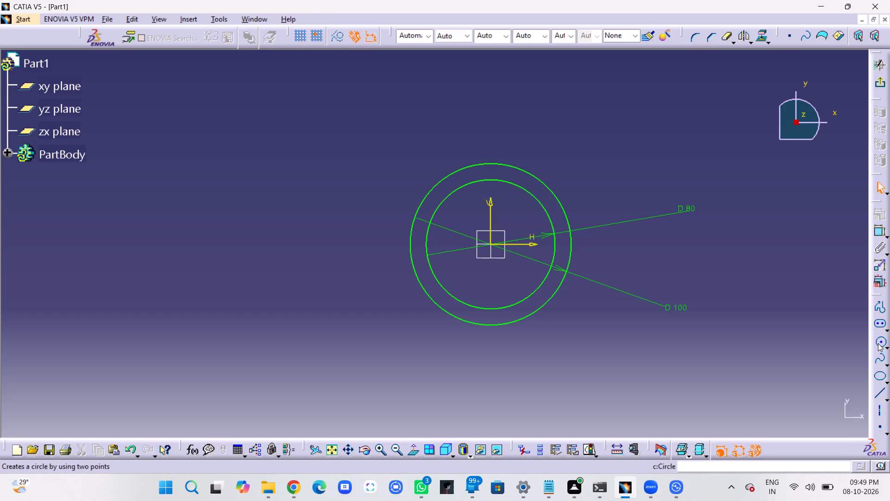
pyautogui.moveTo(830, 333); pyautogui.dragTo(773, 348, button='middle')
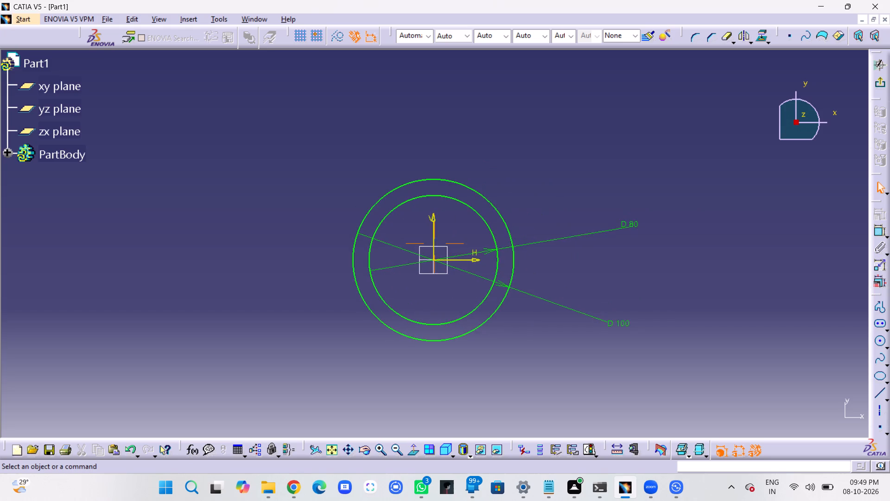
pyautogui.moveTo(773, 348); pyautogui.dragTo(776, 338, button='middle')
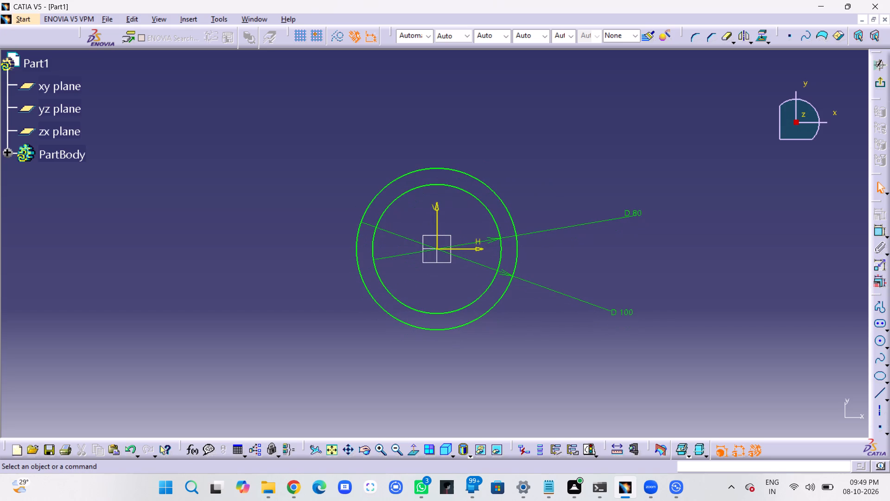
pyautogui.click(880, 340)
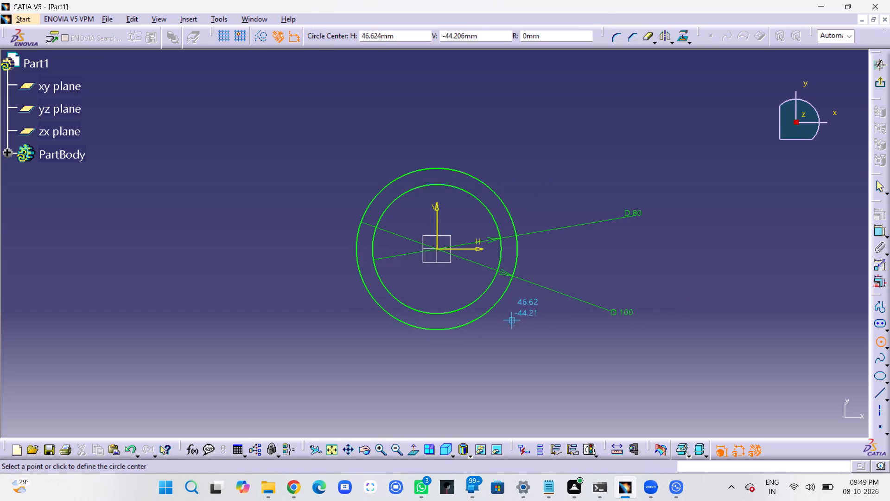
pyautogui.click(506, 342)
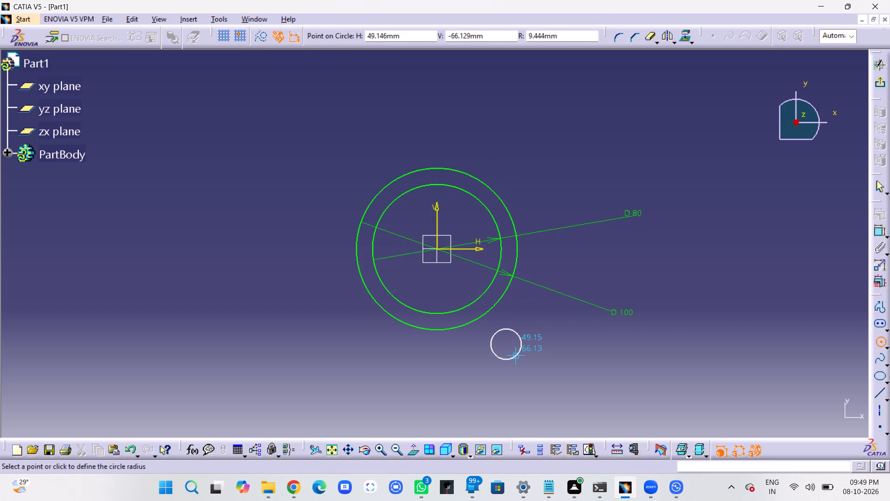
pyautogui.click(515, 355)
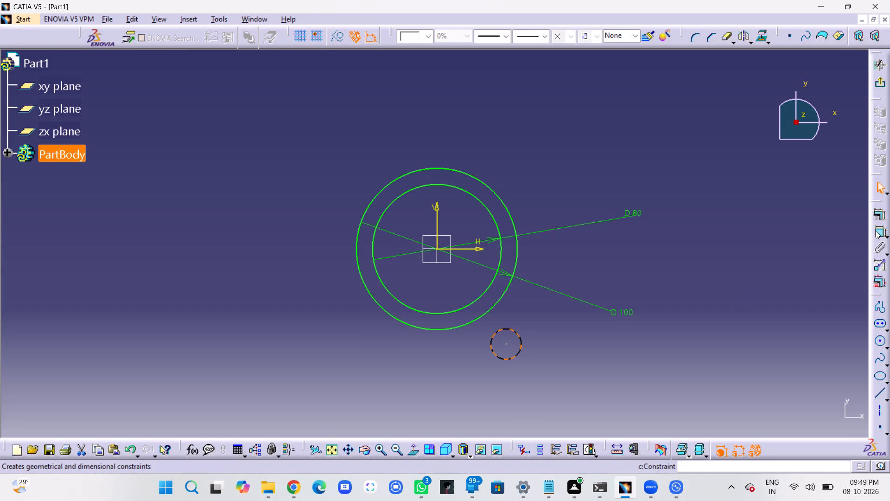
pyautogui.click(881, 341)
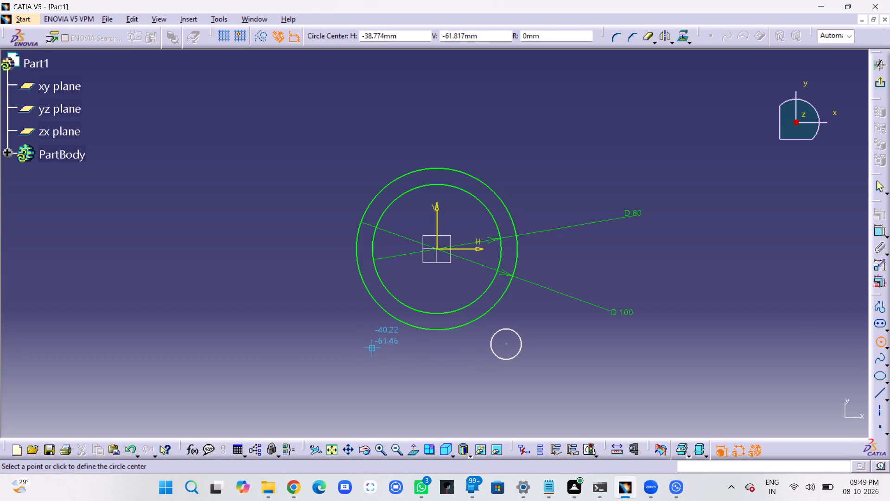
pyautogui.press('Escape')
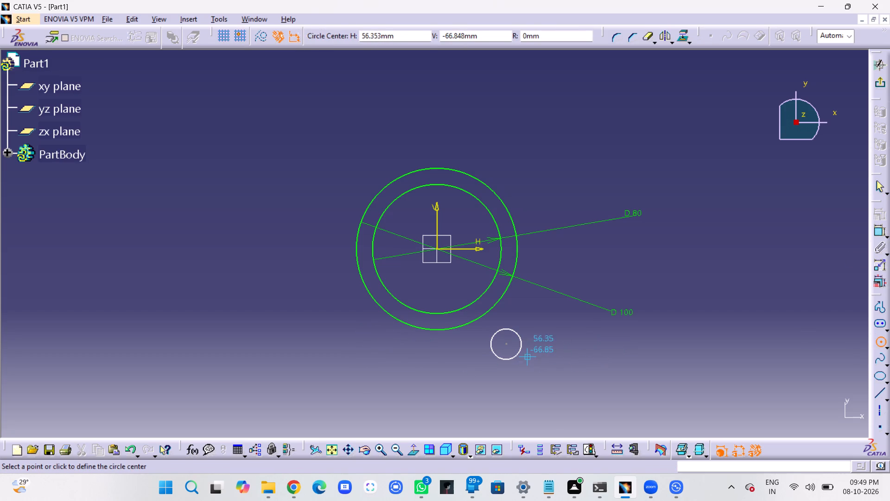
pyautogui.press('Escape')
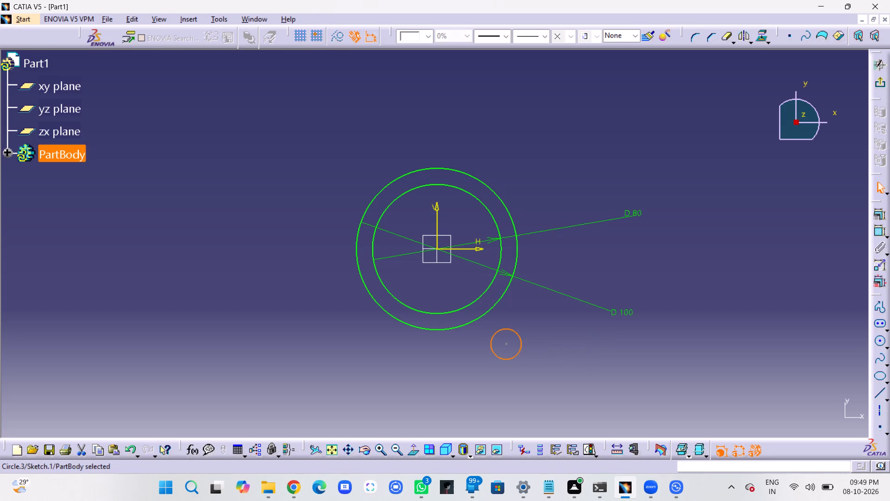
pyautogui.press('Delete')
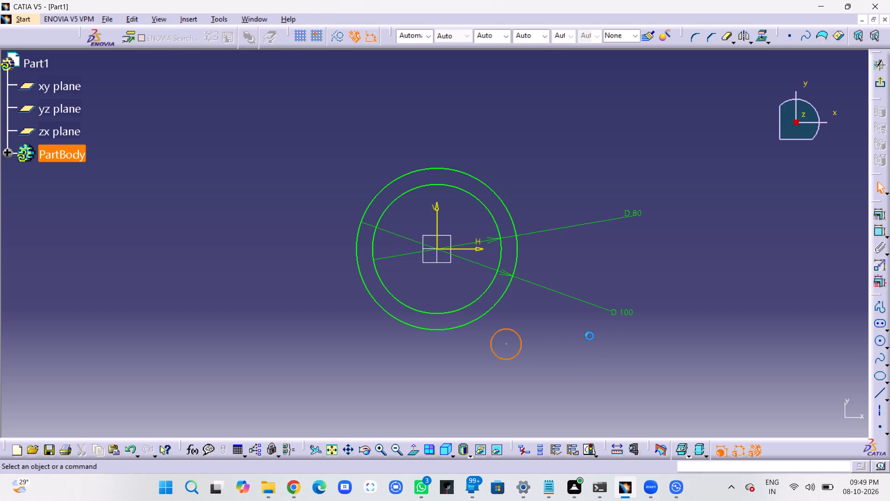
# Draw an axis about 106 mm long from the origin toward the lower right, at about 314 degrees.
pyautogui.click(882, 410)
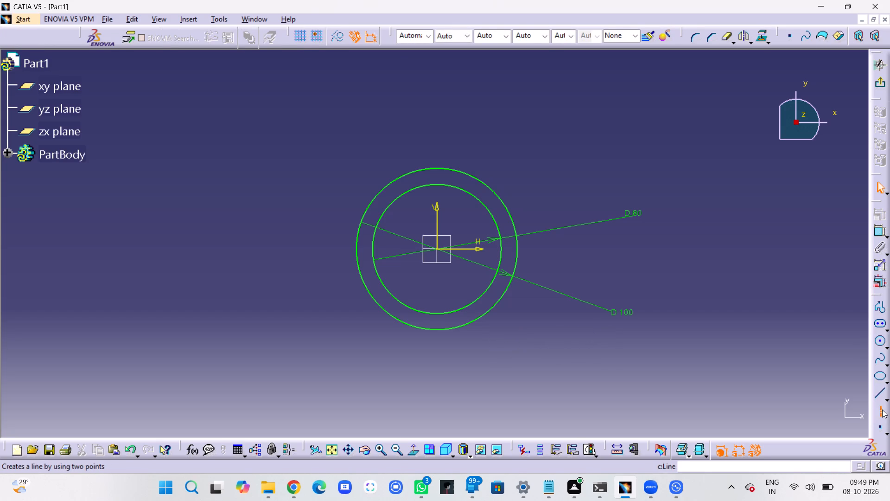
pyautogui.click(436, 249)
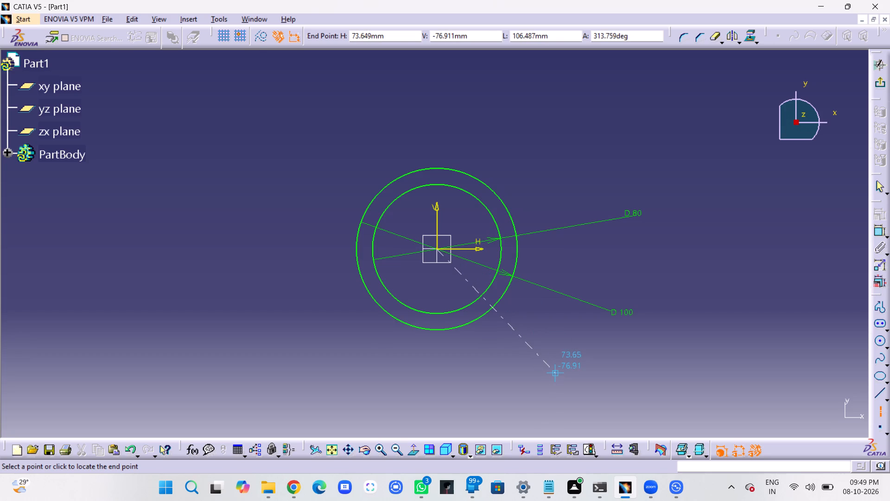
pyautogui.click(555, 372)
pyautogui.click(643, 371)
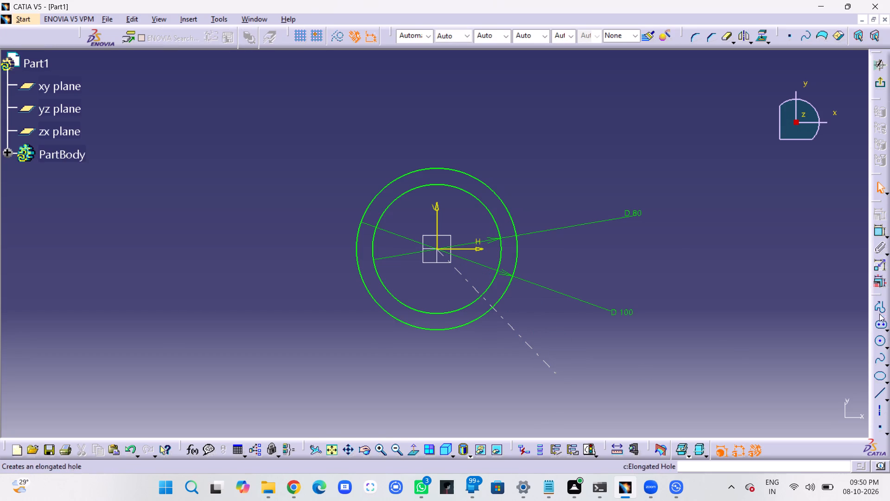
# Draw an axis from the origin diagonally toward the lower left, ending outside the 100 mm circle.
pyautogui.click(878, 409)
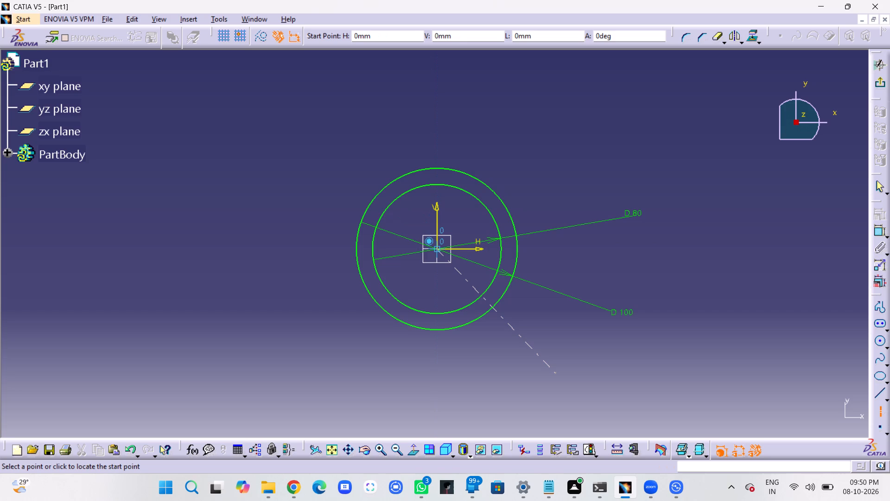
pyautogui.click(437, 248)
pyautogui.click(311, 357)
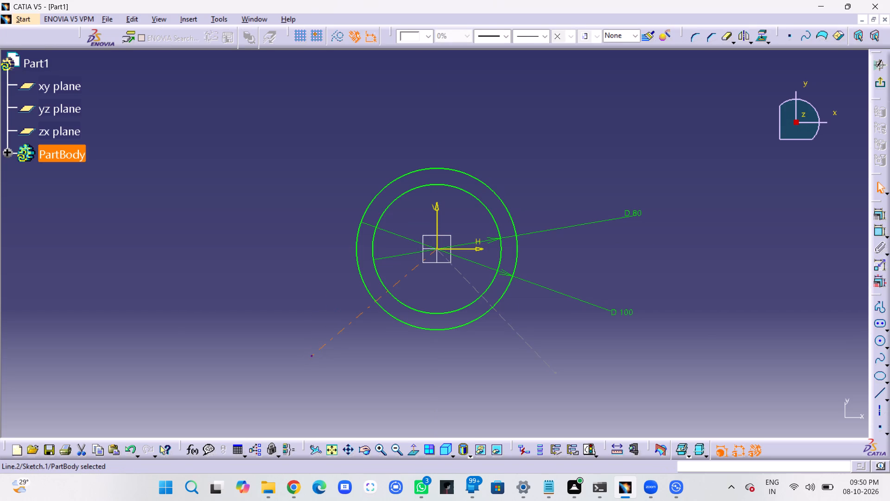
pyautogui.click(669, 376)
# Replace the lower-right axis with a new one from the origin diagonally past the 100 mm circle.
pyautogui.click(537, 351)
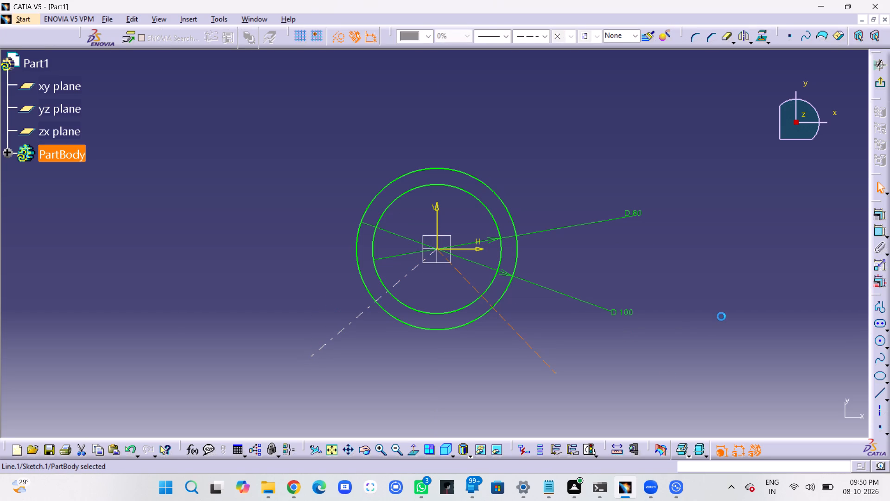
pyautogui.press('Delete')
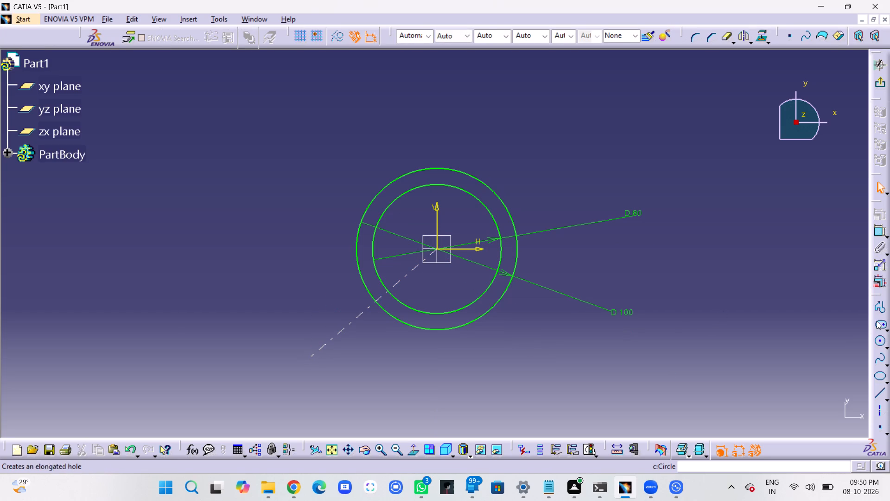
pyautogui.click(878, 410)
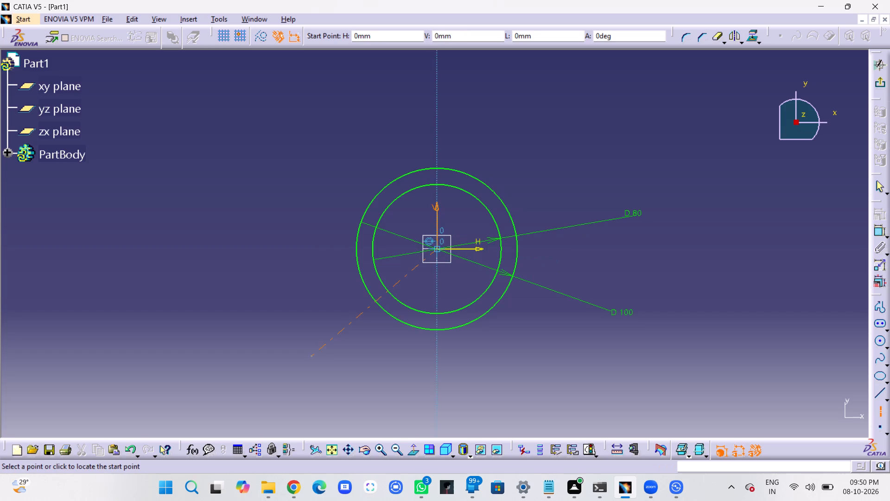
pyautogui.click(439, 250)
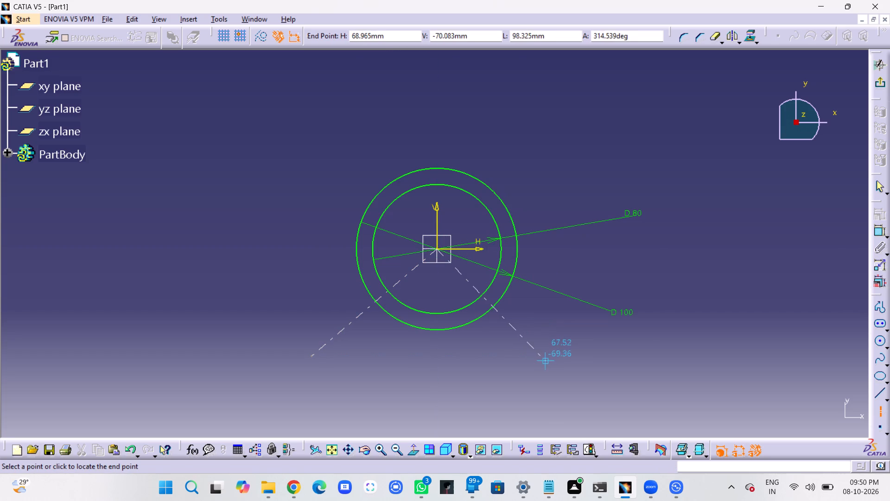
pyautogui.click(562, 361)
pyautogui.click(693, 352)
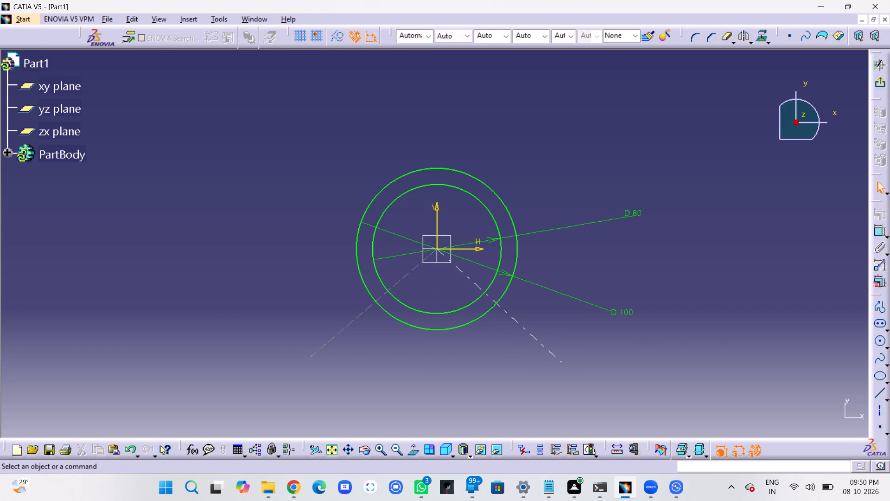
# Draw a vertical axis about 102 mm long from the origin downward past the 100 mm circle.
pyautogui.click(879, 414)
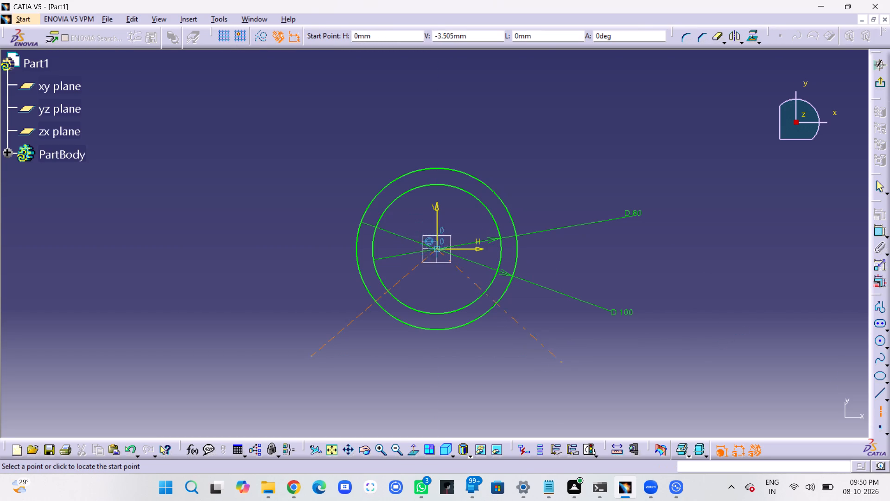
pyautogui.click(437, 249)
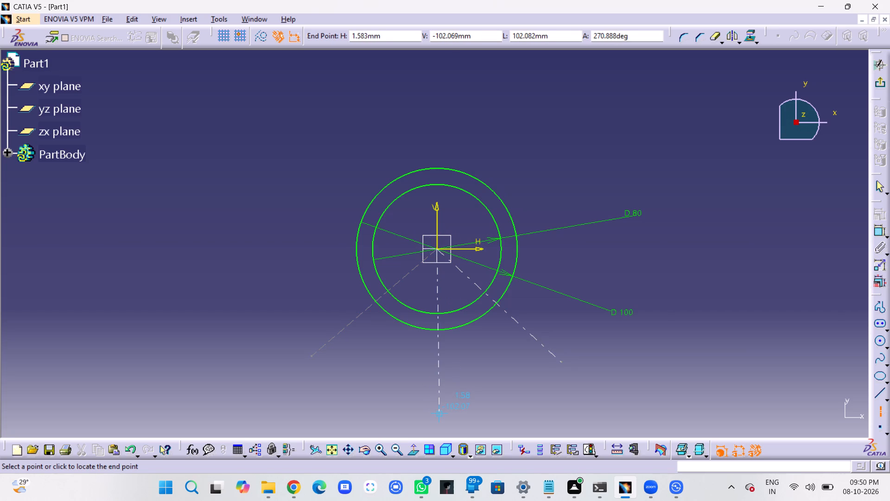
pyautogui.click(437, 413)
pyautogui.click(492, 377)
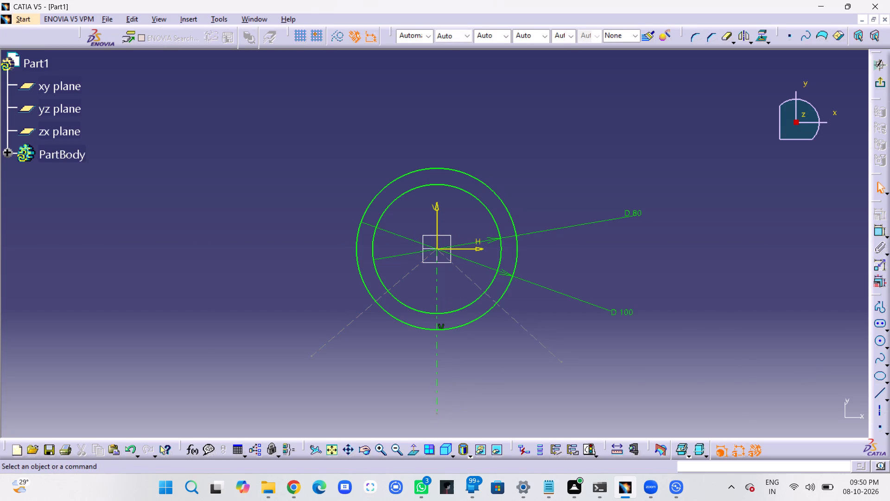
# Constrain the angle between the lower-right axis and the downward vertical axis to 30 degrees.
pyautogui.click(879, 230)
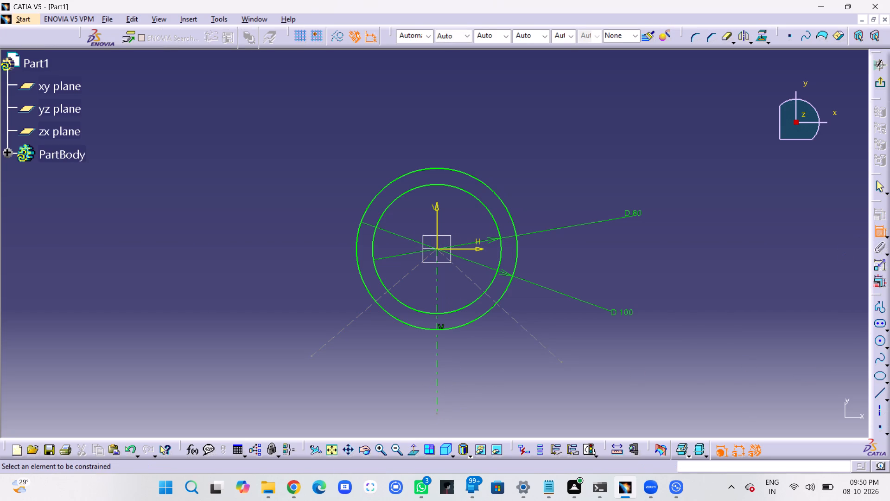
pyautogui.click(543, 347)
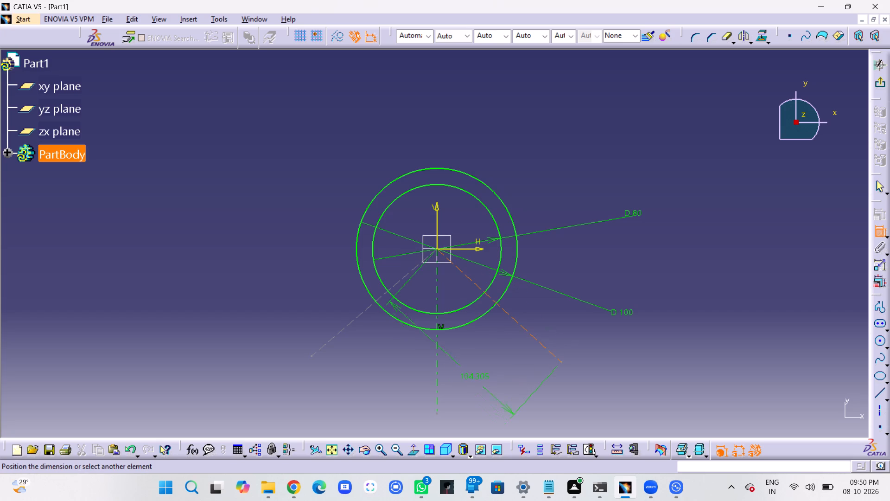
pyautogui.click(437, 379)
pyautogui.click(499, 387)
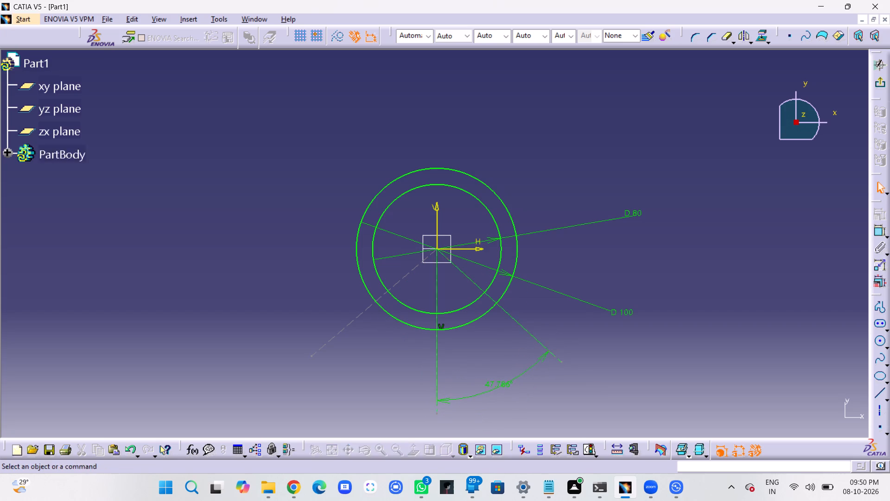
pyautogui.doubleClick(502, 386)
pyautogui.write('30')
pyautogui.press('Return')
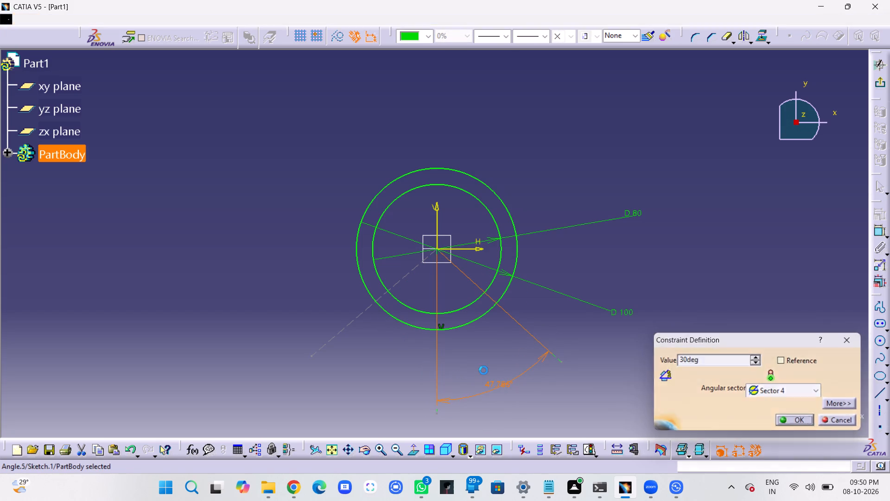
pyautogui.click(586, 347)
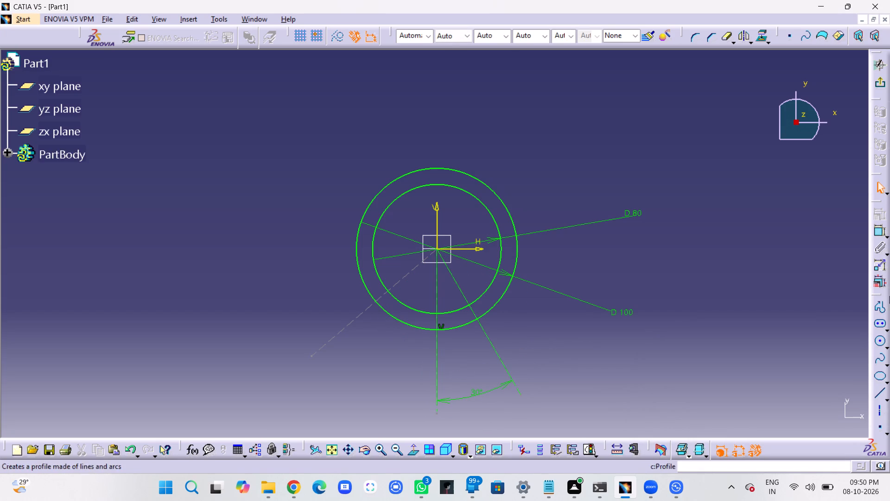
# Constrain the angle between the lower-left axis and the downward vertical axis to 30 degrees.
pyautogui.click(879, 228)
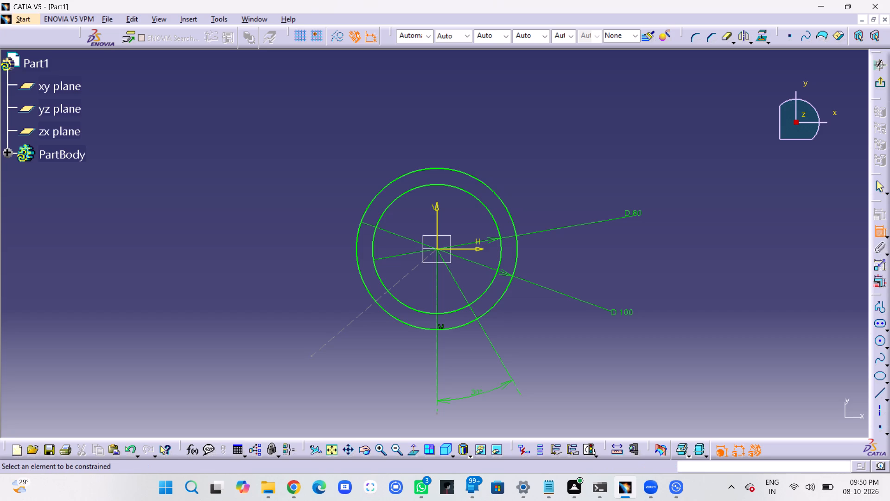
pyautogui.click(345, 324)
pyautogui.click(438, 394)
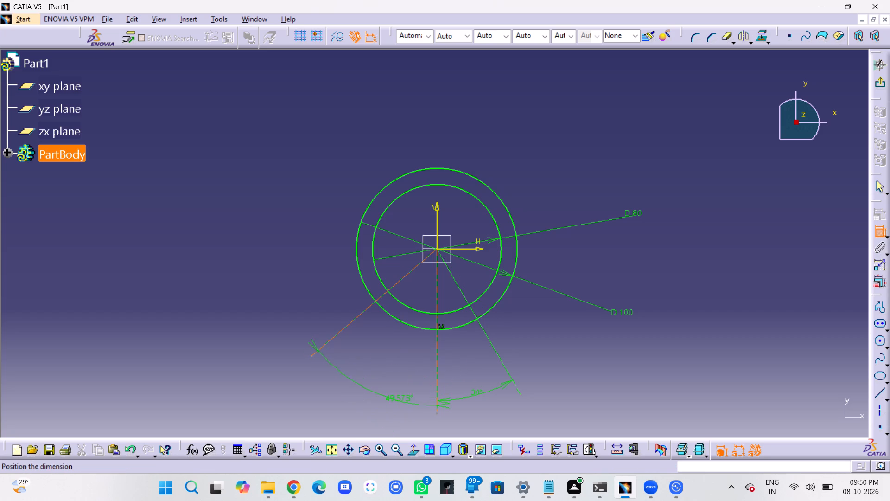
pyautogui.click(389, 393)
pyautogui.doubleClick(393, 389)
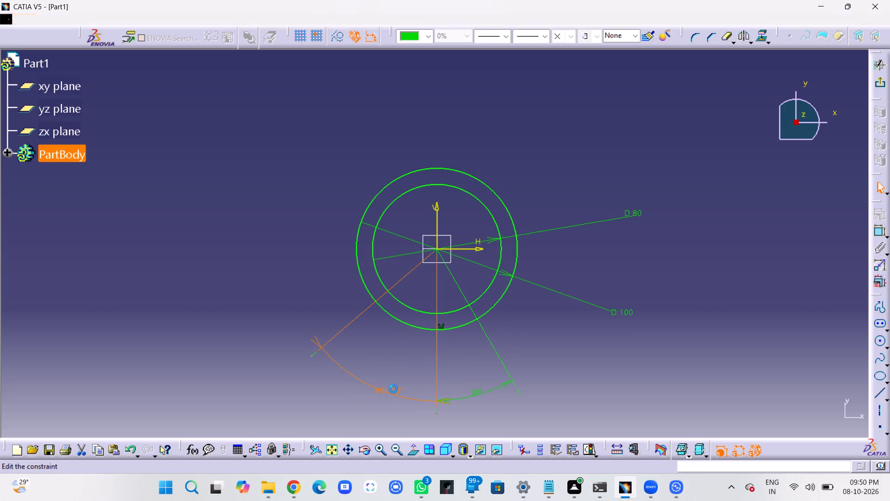
pyautogui.write('30')
pyautogui.press('Return')
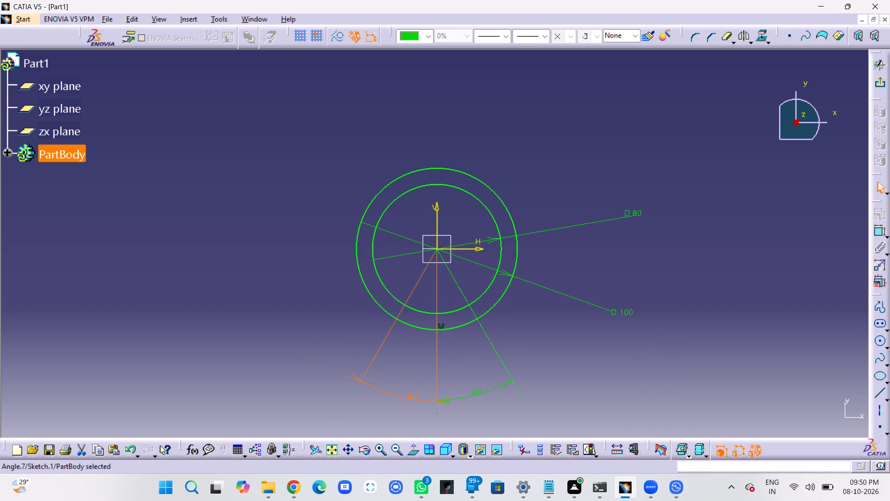
pyautogui.click(585, 360)
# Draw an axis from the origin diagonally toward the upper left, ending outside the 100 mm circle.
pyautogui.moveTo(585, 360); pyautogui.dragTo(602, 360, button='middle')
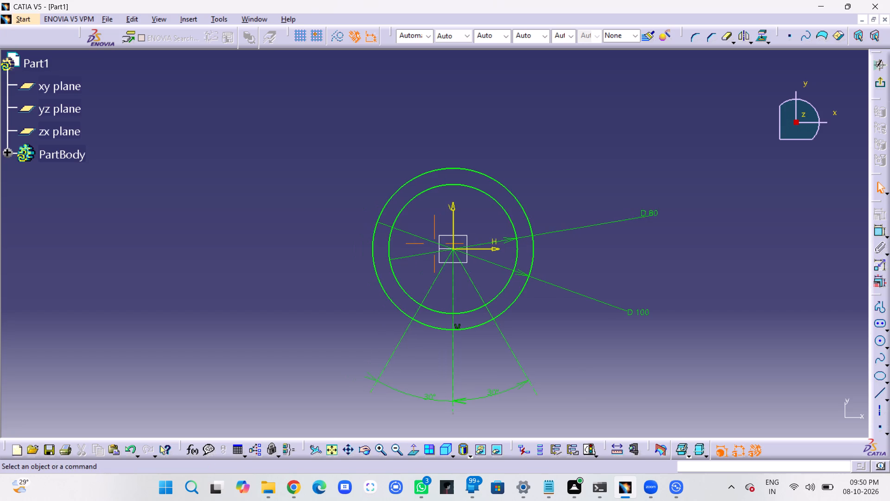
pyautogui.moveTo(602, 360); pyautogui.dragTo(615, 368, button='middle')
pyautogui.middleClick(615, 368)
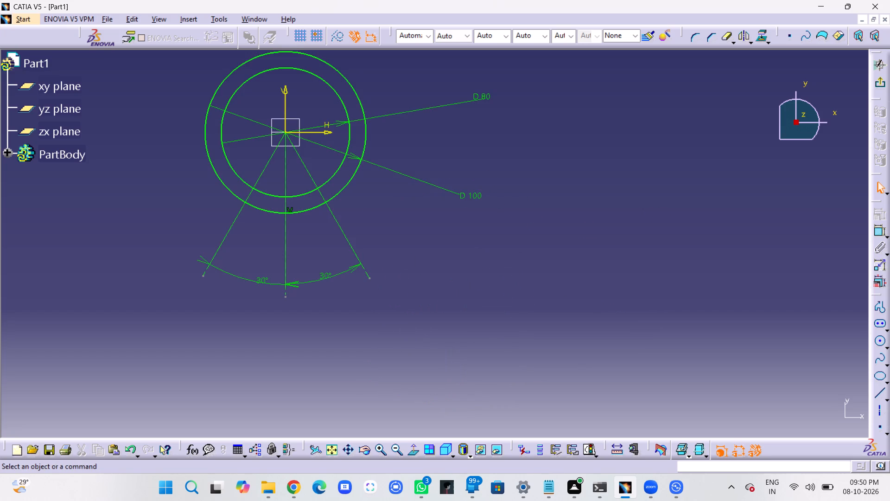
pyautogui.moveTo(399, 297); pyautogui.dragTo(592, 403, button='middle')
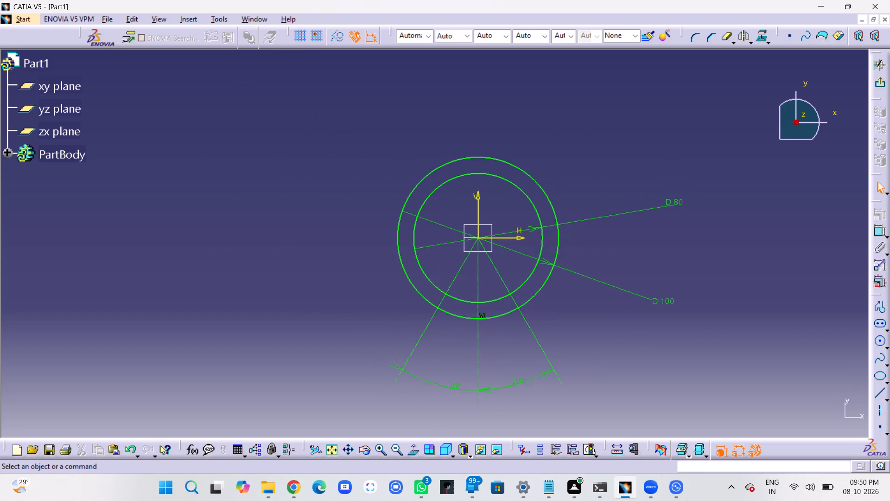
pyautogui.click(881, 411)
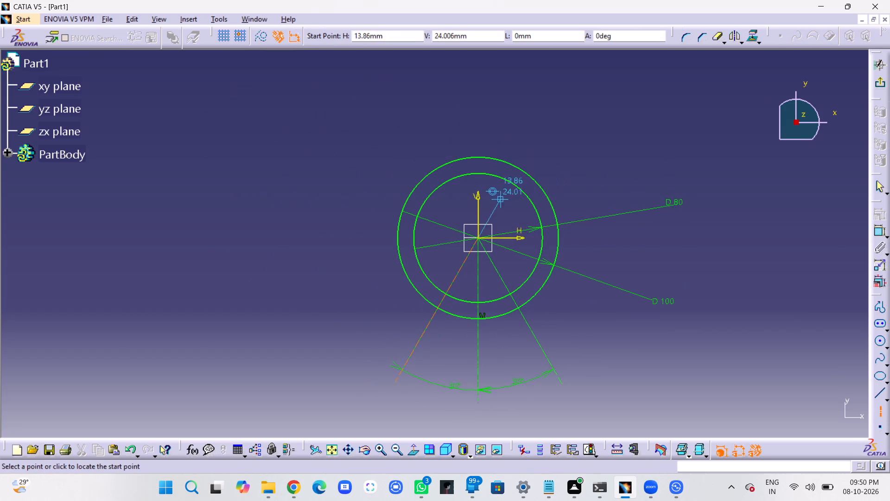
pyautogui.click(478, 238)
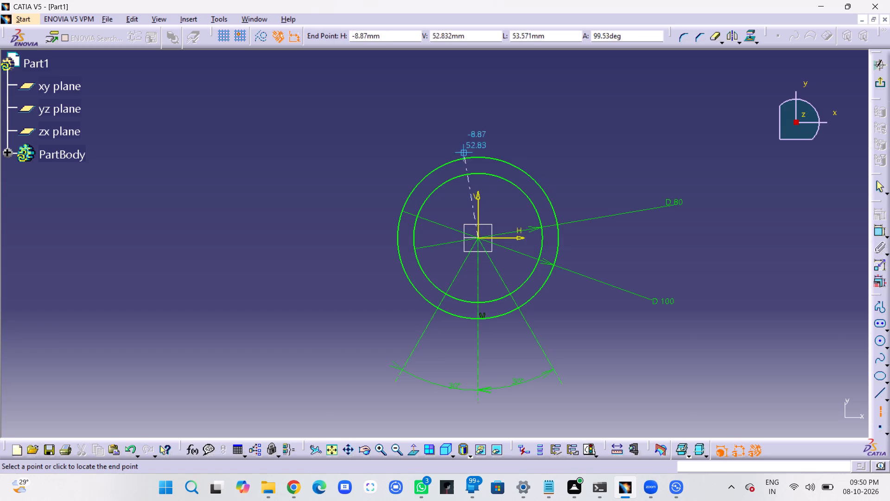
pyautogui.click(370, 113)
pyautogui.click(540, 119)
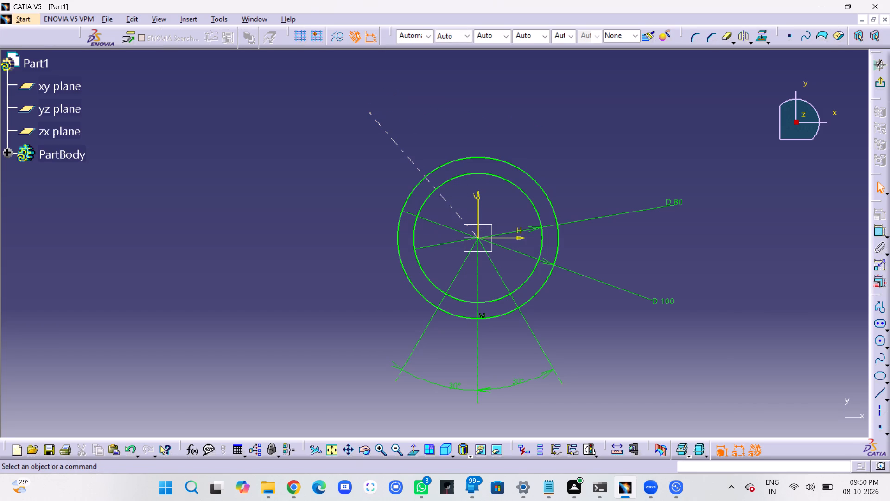
# Draw an axis from the origin diagonally toward the upper right, ending outside the 100 mm circle.
pyautogui.click(879, 408)
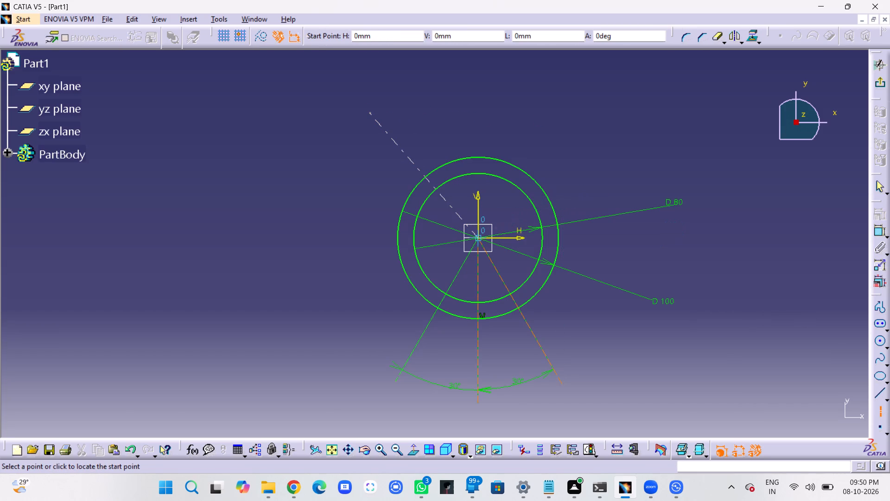
pyautogui.click(477, 236)
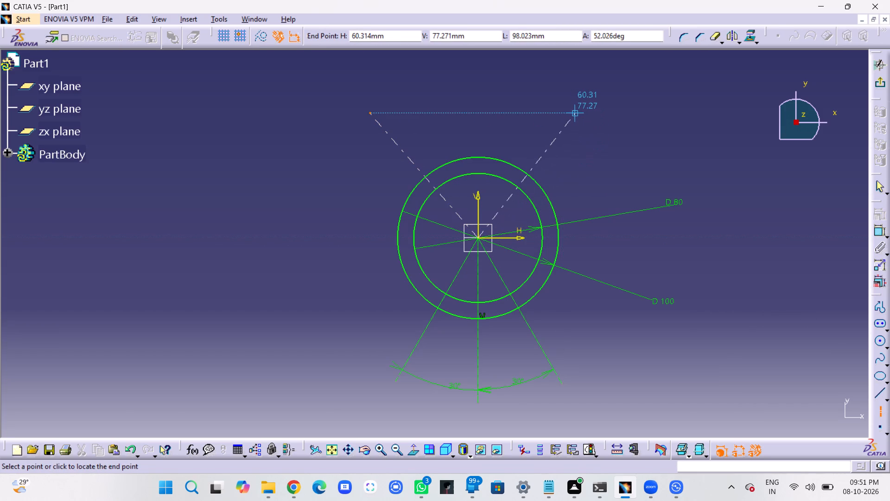
pyautogui.click(575, 101)
pyautogui.click(657, 159)
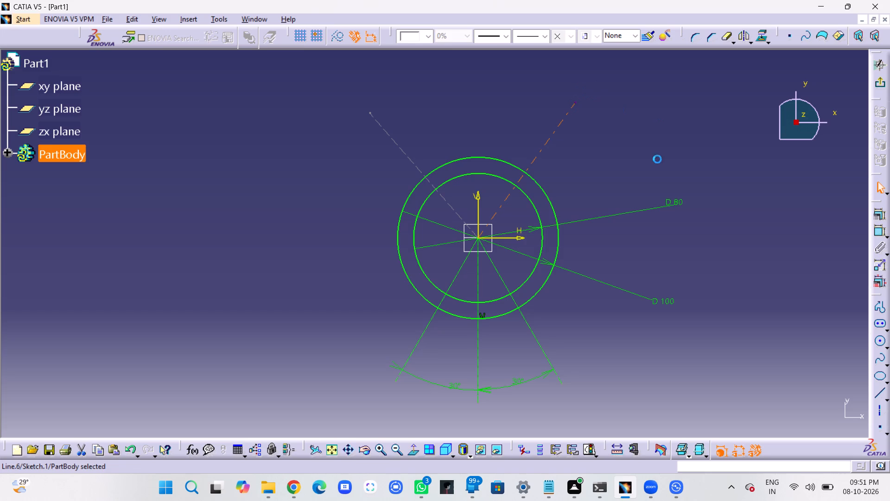
# Draw a vertical axis about 96 mm long from the origin upward past the 100 mm circle.
pyautogui.click(880, 411)
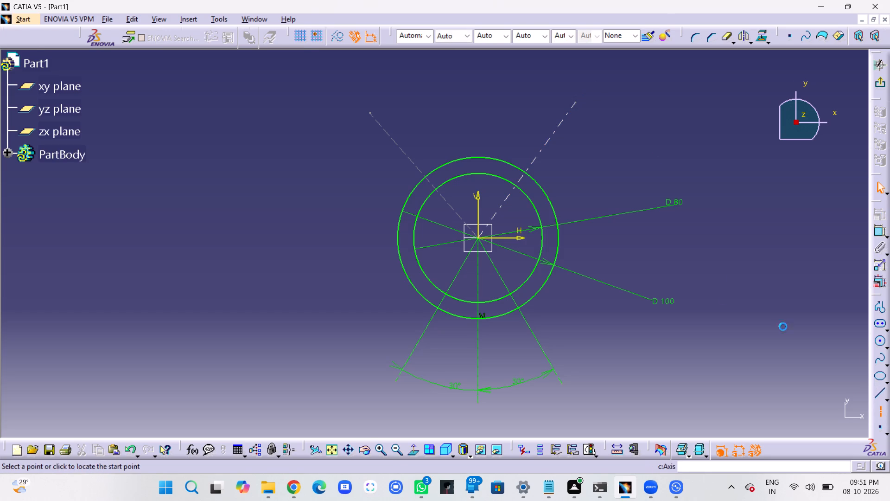
pyautogui.click(477, 237)
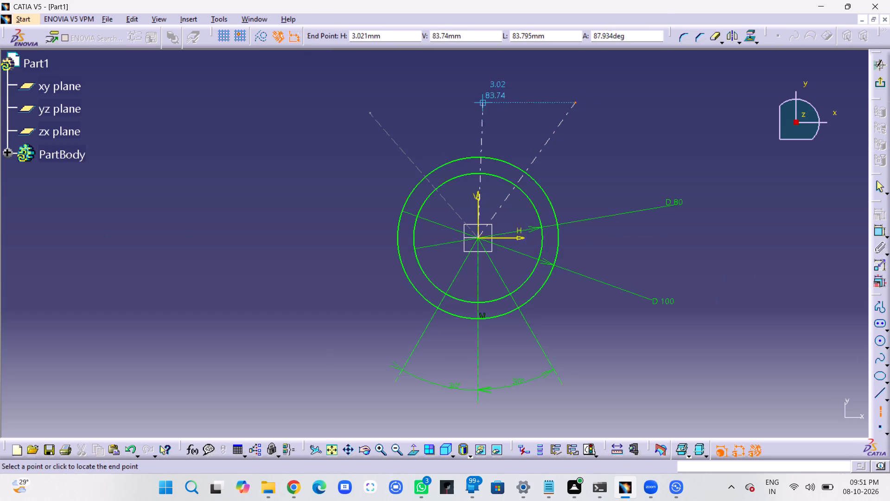
pyautogui.click(478, 83)
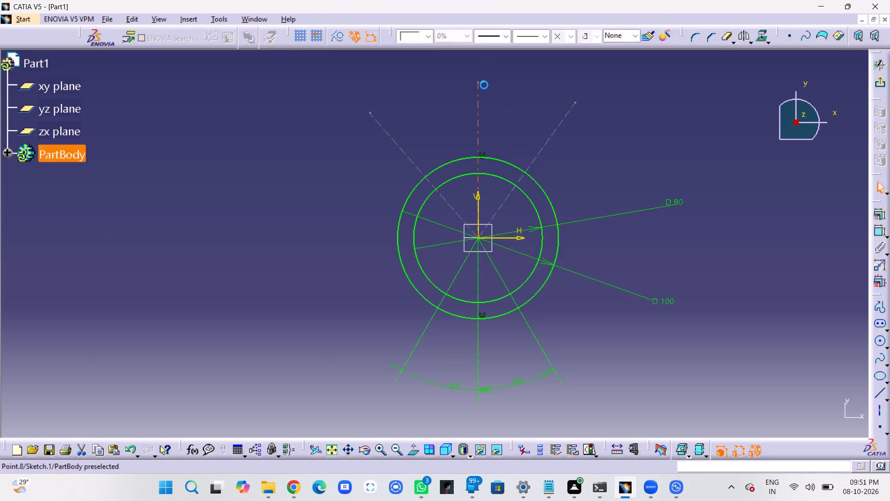
pyautogui.click(506, 98)
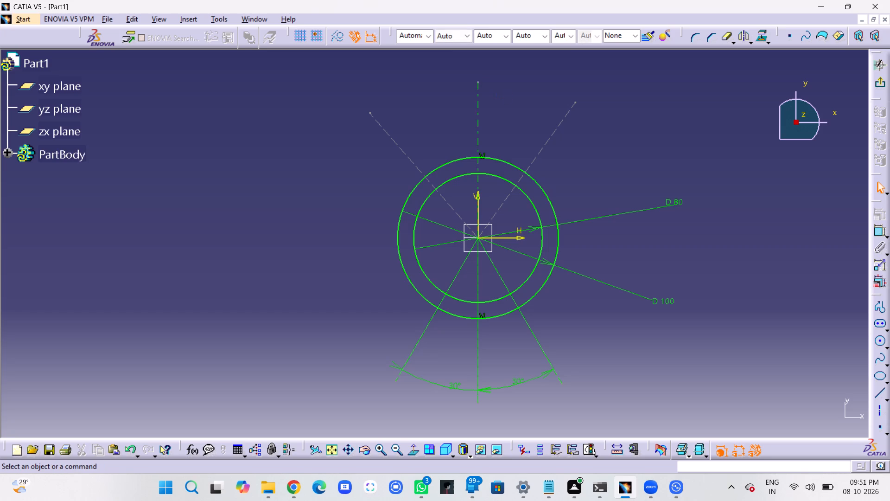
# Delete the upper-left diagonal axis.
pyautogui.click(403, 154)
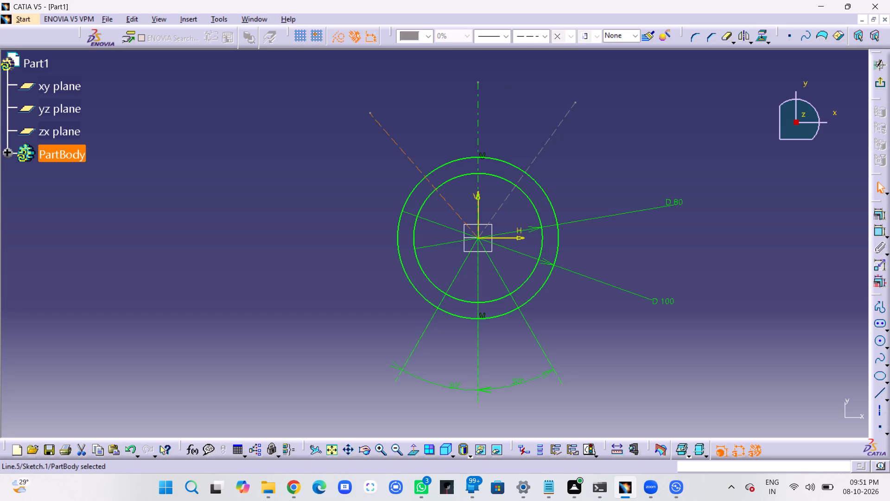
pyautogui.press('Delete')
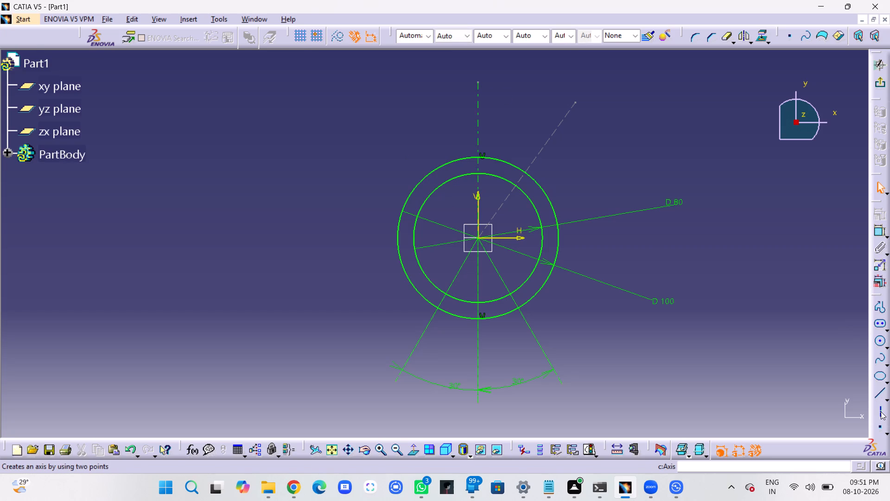
# Draw a new axis from the origin diagonally toward the upper left, ending outside the 100 mm circle.
pyautogui.click(881, 411)
pyautogui.click(478, 237)
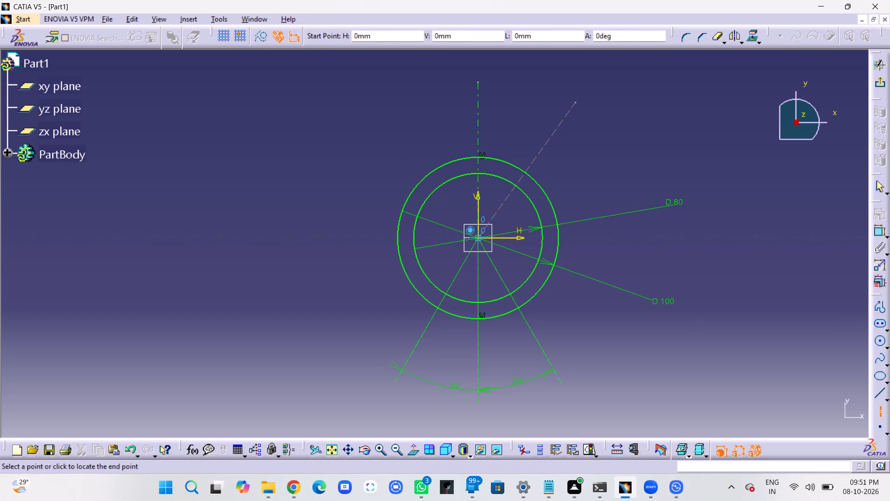
pyautogui.click(378, 107)
pyautogui.click(649, 155)
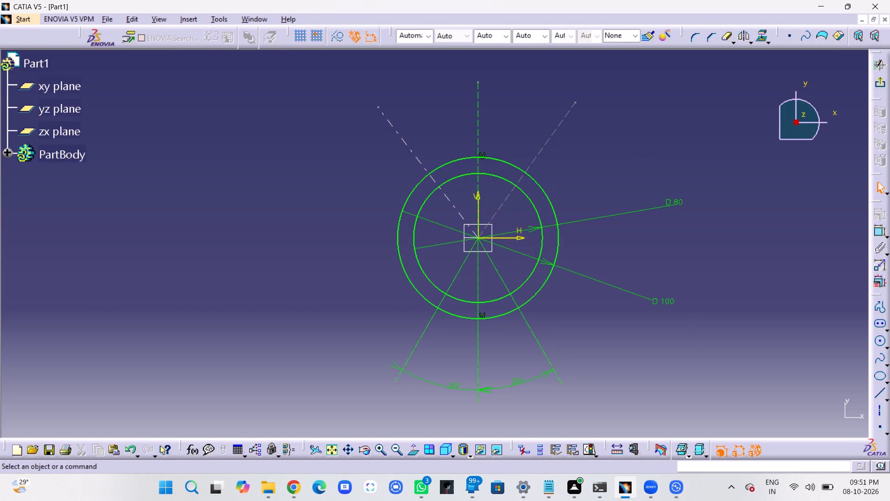
# Constrain the angle between the upper-right axis and the upward vertical axis to 30 degrees.
pyautogui.click(881, 236)
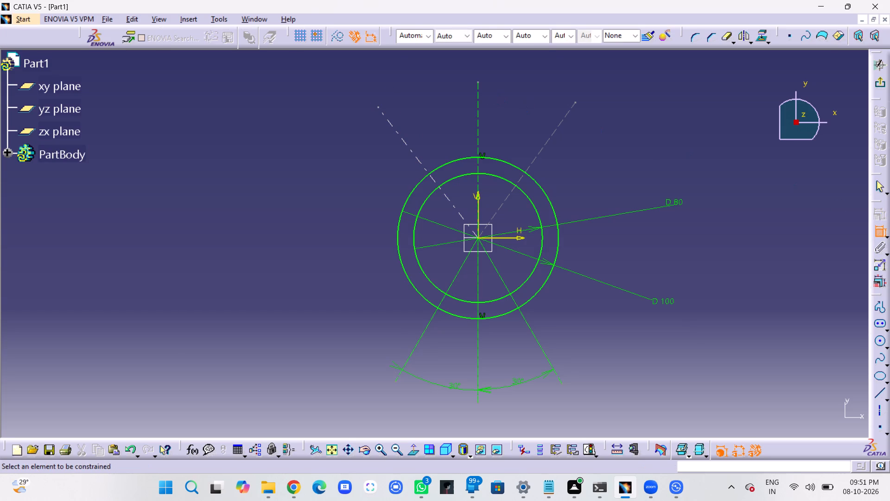
pyautogui.click(548, 138)
pyautogui.click(478, 122)
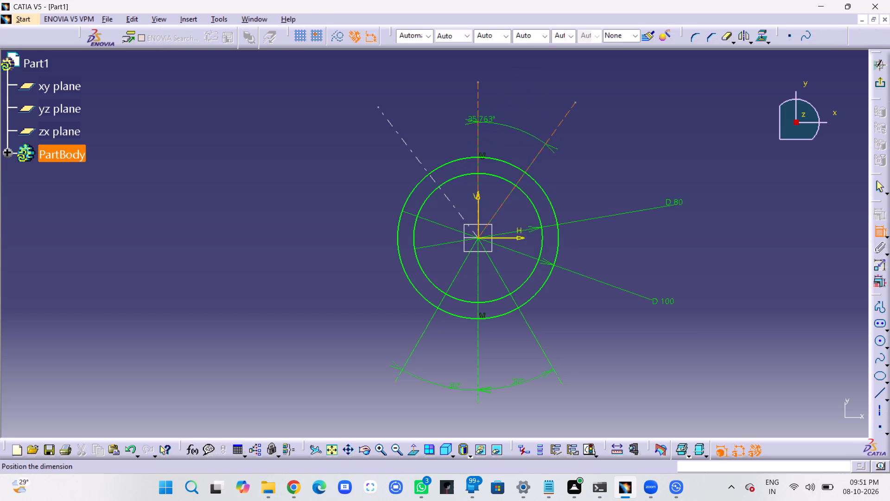
pyautogui.click(532, 102)
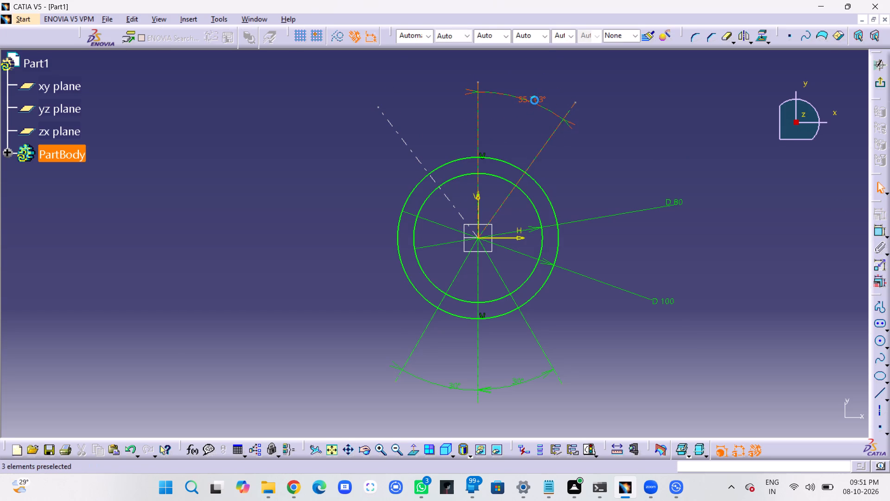
pyautogui.doubleClick(536, 99)
pyautogui.write('30')
pyautogui.press('Return')
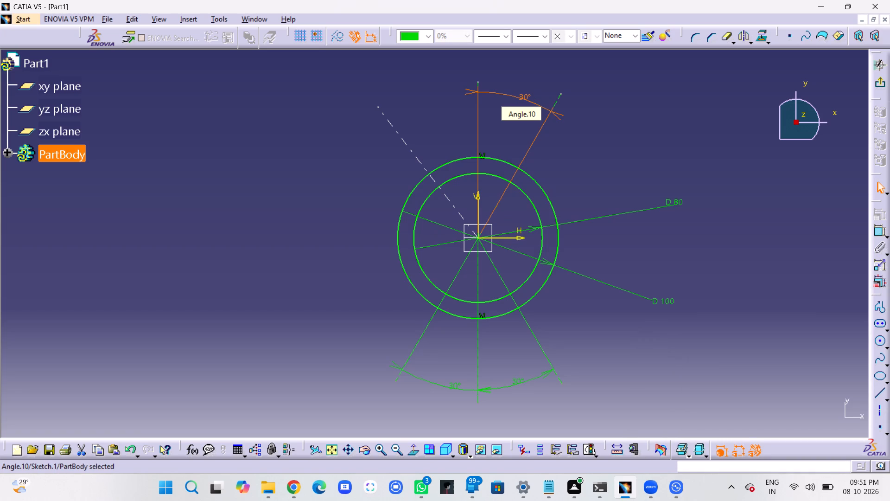
pyautogui.click(685, 131)
# Constrain the angle between the upper-left axis and the upward vertical axis to 30 degrees.
pyautogui.click(877, 232)
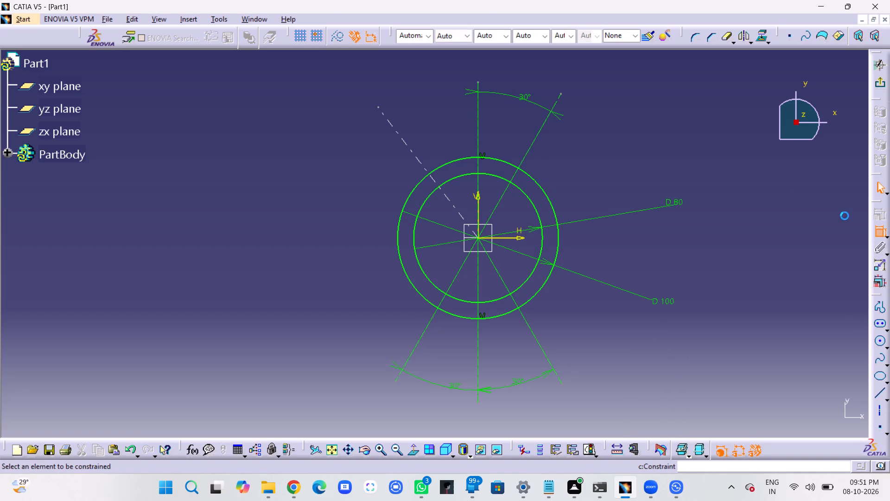
pyautogui.click(476, 112)
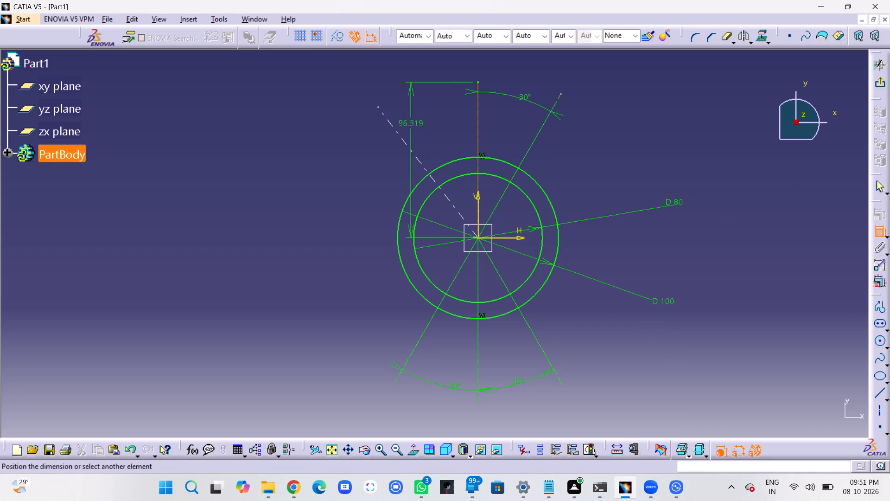
pyautogui.click(399, 133)
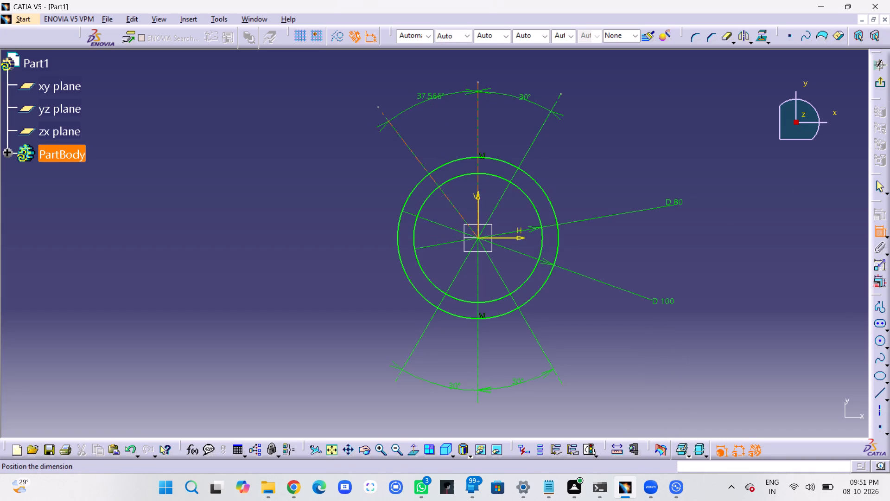
pyautogui.click(430, 99)
pyautogui.doubleClick(437, 96)
pyautogui.write('30')
pyautogui.press('Return')
pyautogui.click(643, 134)
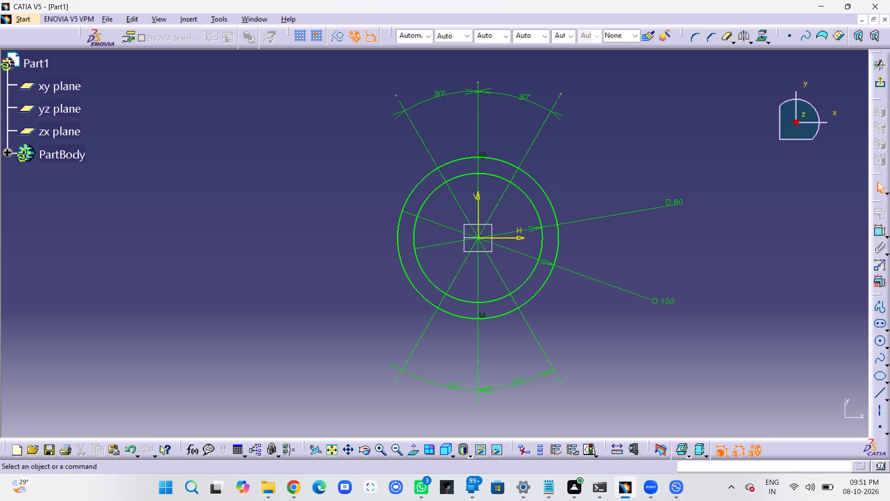
# Draw a circle centred on the upper-right axis at about H 40, V 69 mm and constrain its radius to 10 mm.
pyautogui.click(882, 343)
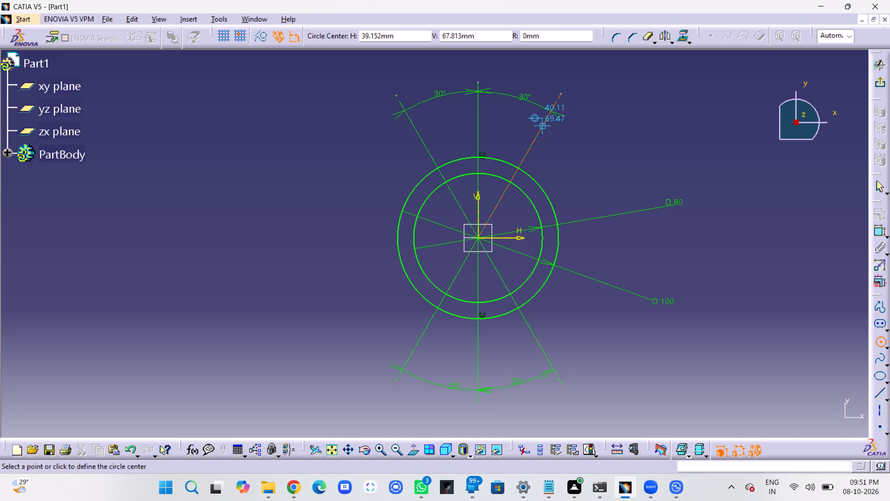
pyautogui.click(540, 123)
pyautogui.click(559, 135)
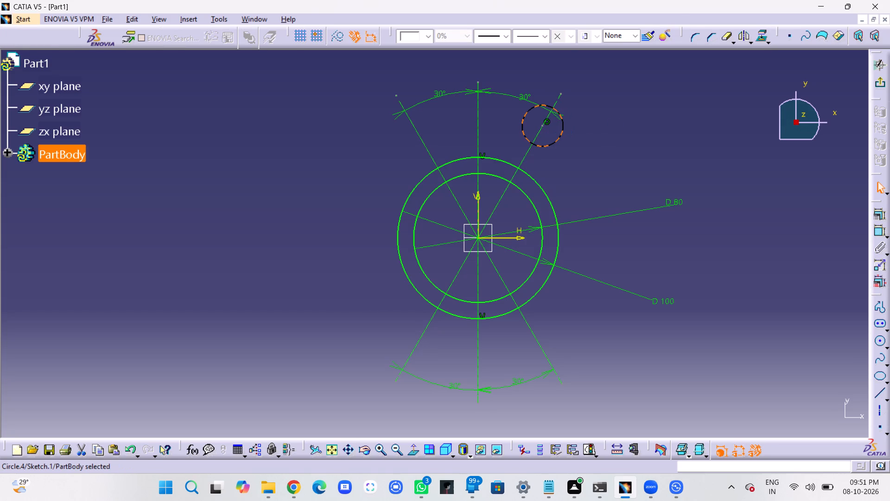
pyautogui.click(878, 229)
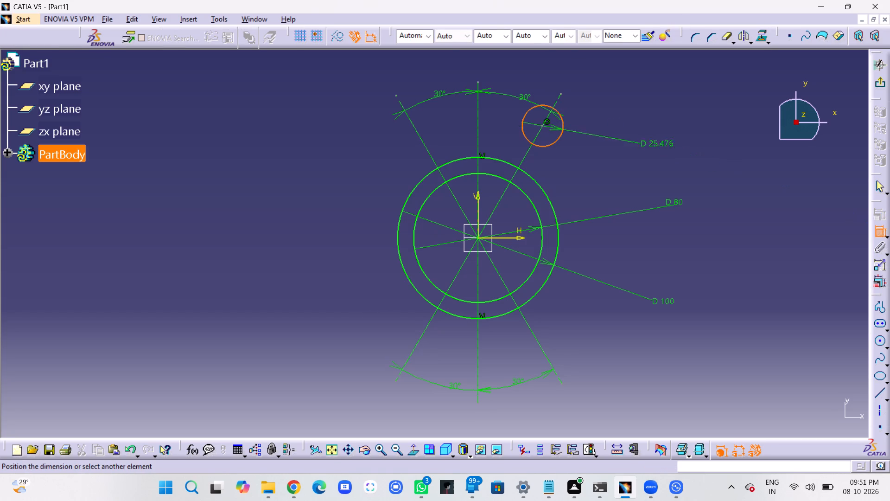
pyautogui.click(623, 93)
pyautogui.doubleClick(629, 90)
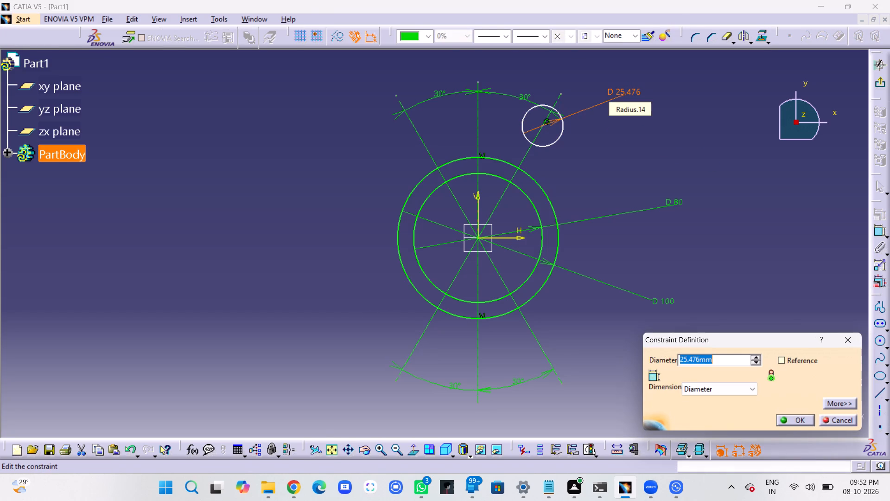
pyautogui.press('1')
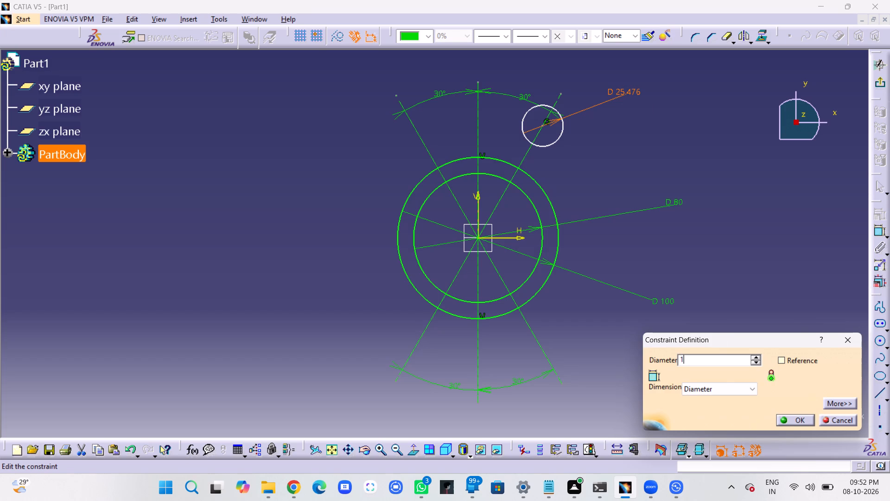
pyautogui.click(718, 386)
pyautogui.click(717, 398)
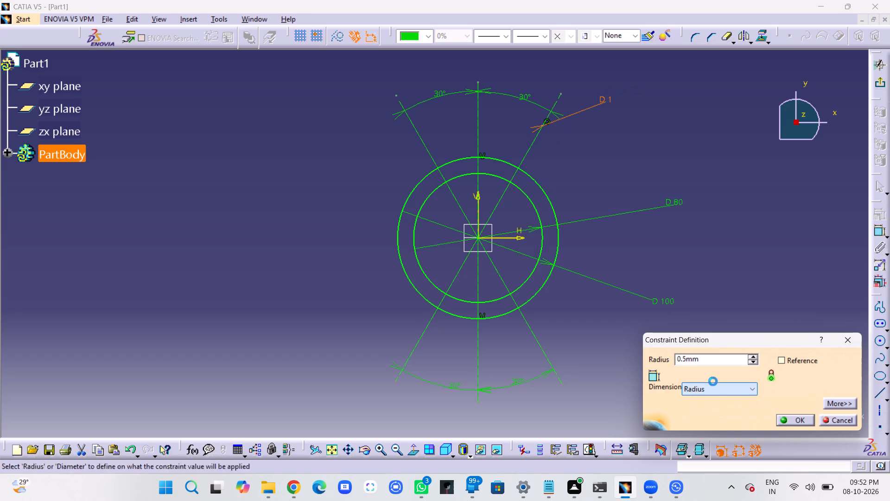
pyautogui.doubleClick(715, 360)
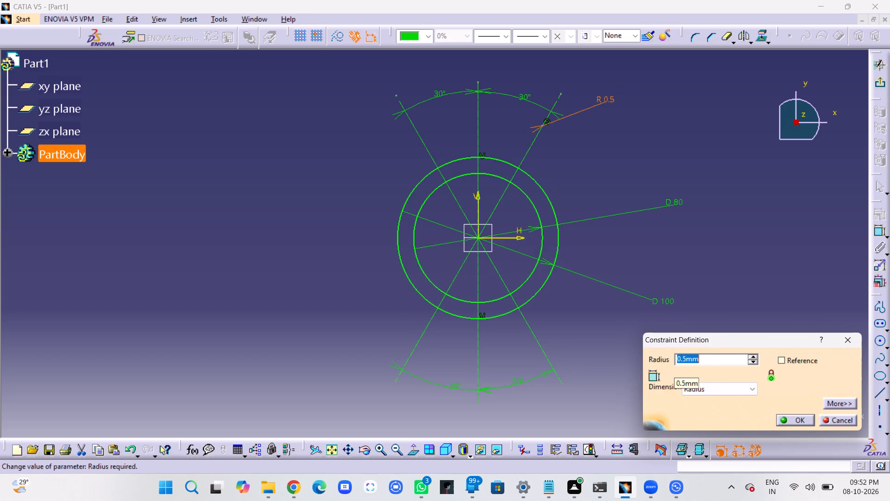
pyautogui.write('10')
pyautogui.press('Return')
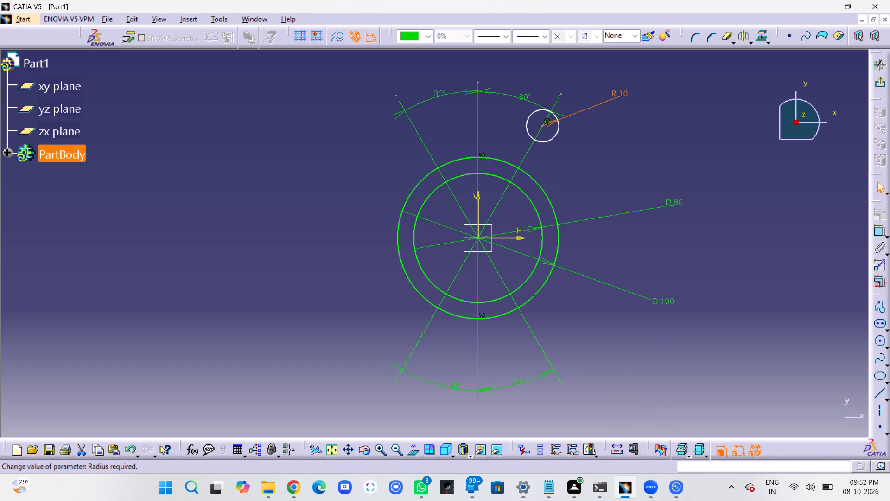
pyautogui.click(743, 257)
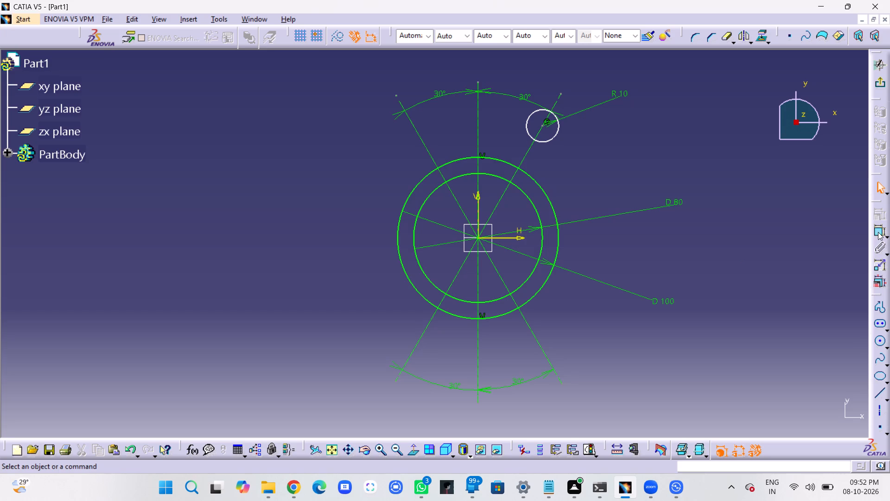
# Draw a circle centred on the upper-left axis, level with the upper-right small circle, and constrain its radius to 10 mm.
pyautogui.click(880, 339)
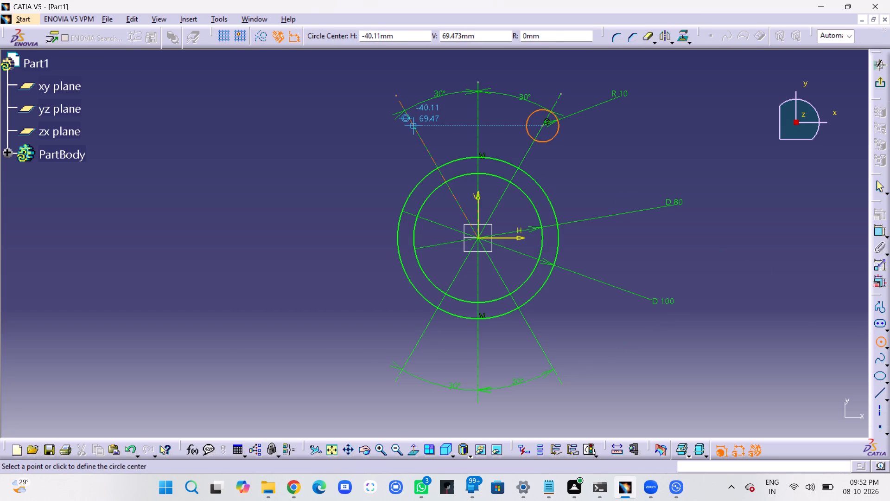
pyautogui.click(413, 125)
pyautogui.click(431, 127)
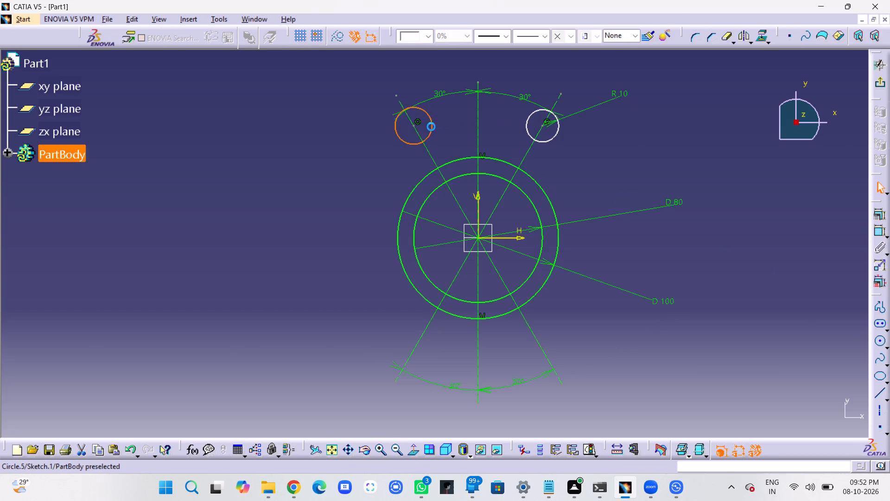
pyautogui.moveTo(877, 231); pyautogui.dragTo(863, 226)
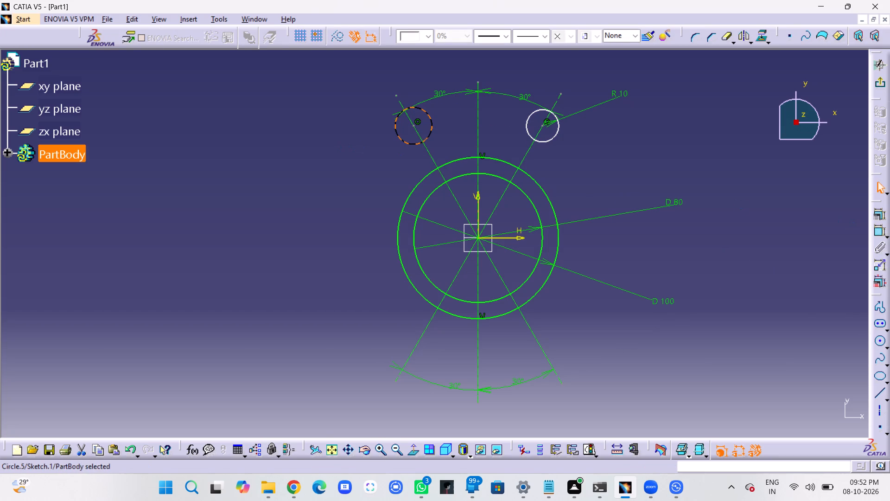
pyautogui.click(881, 230)
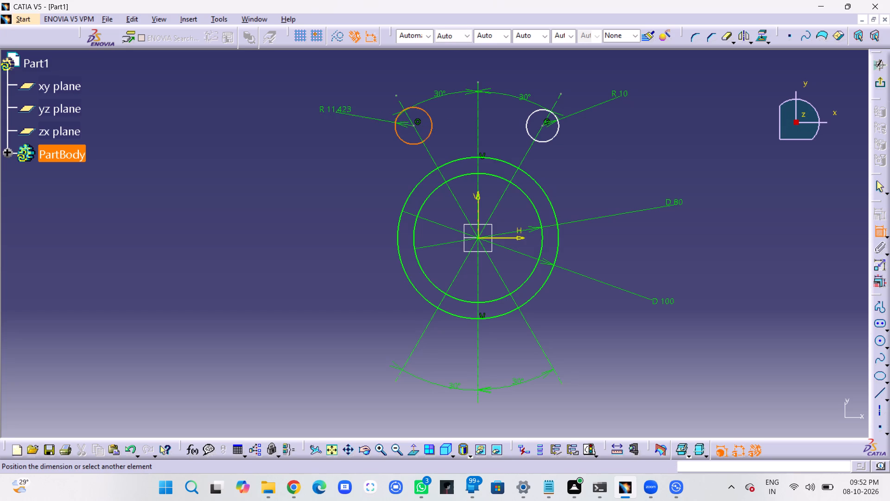
pyautogui.click(343, 105)
pyautogui.doubleClick(350, 103)
pyautogui.write('10')
pyautogui.press('Return')
pyautogui.click(393, 76)
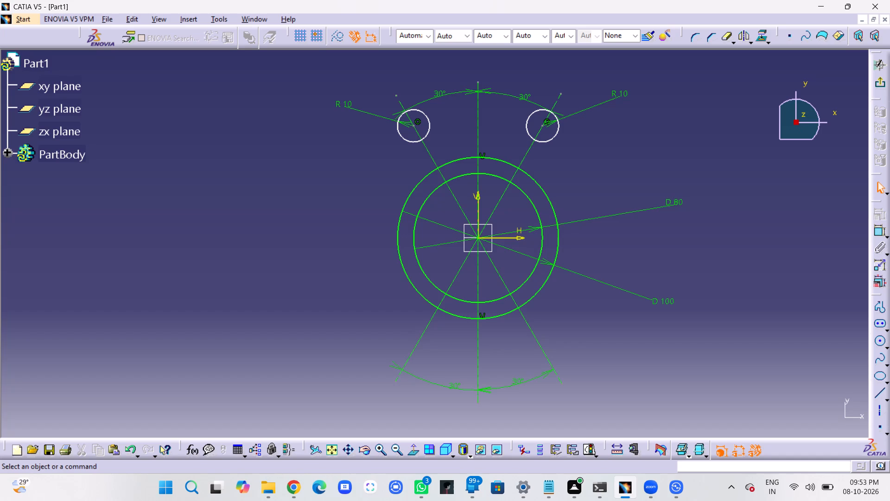
# Draw a circle centred on the lower-right axis outside the 100 mm circle and constrain its radius to 10 mm.
pyautogui.click(879, 340)
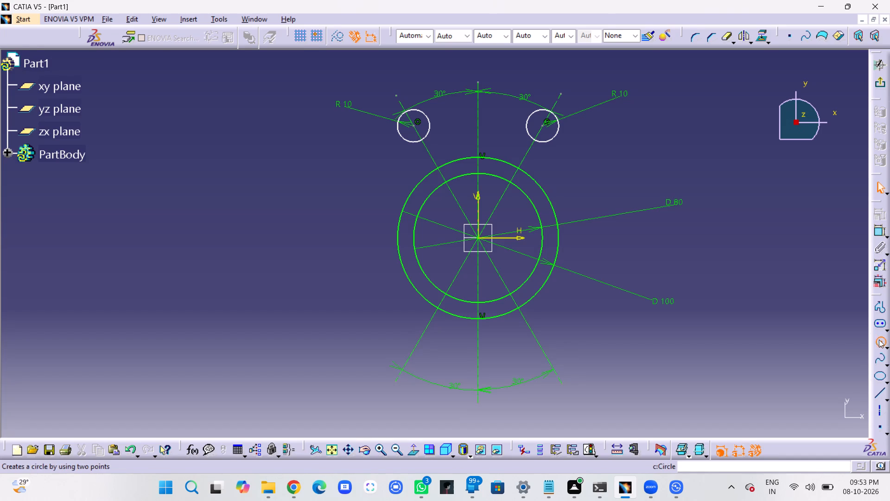
pyautogui.click(545, 355)
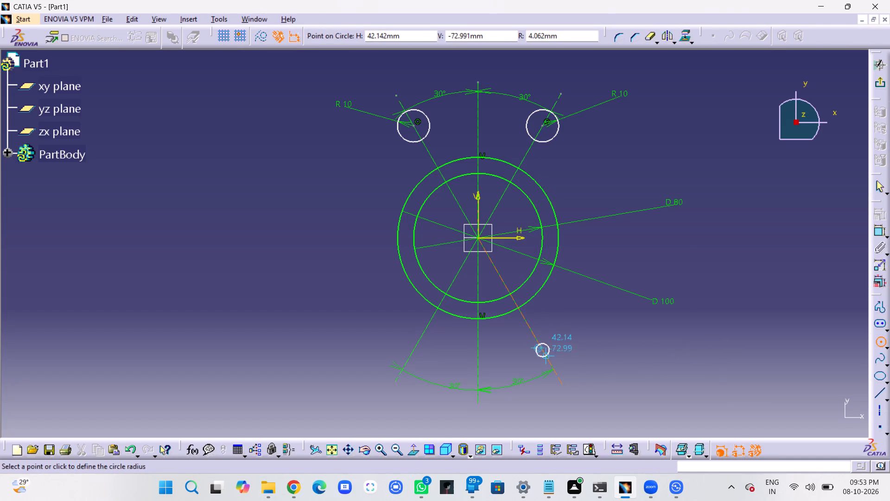
pyautogui.click(558, 347)
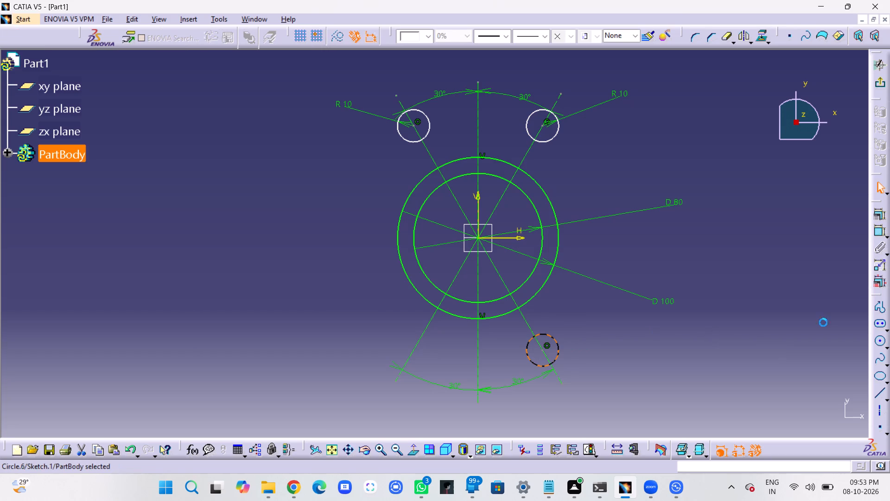
pyautogui.click(879, 230)
pyautogui.click(621, 387)
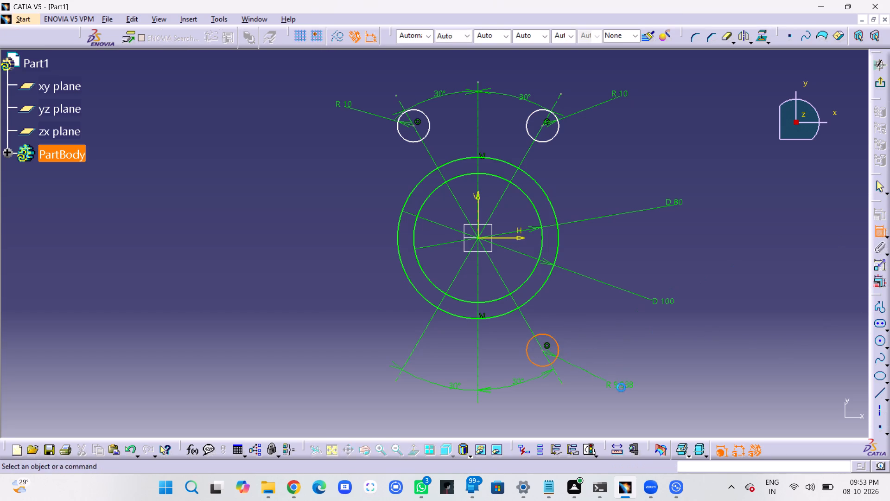
pyautogui.doubleClick(630, 386)
pyautogui.write('10')
pyautogui.press('Return')
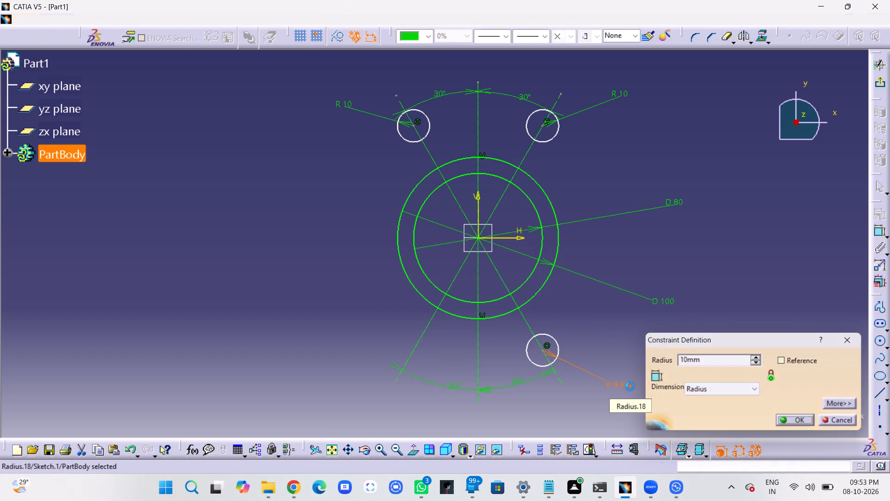
pyautogui.click(690, 326)
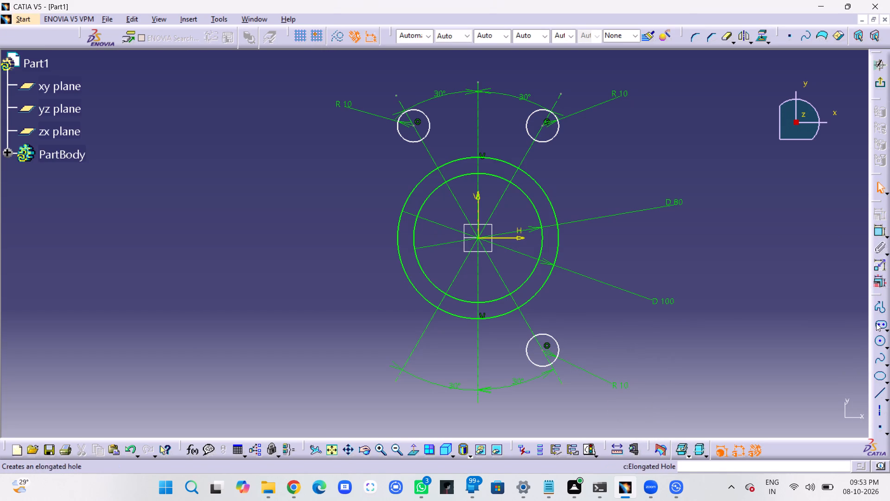
# Draw a circle centred on the lower-left axis outside the 100 mm circle and constrain its radius to 10 mm.
pyautogui.click(880, 340)
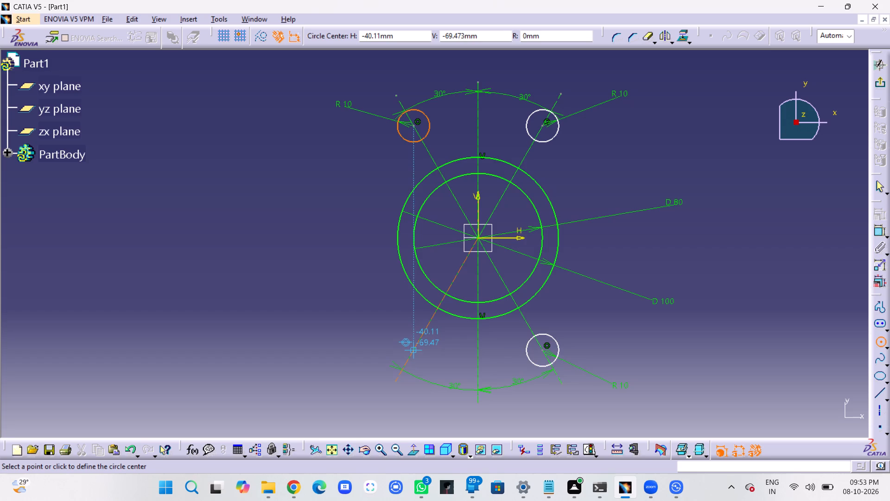
pyautogui.click(416, 340)
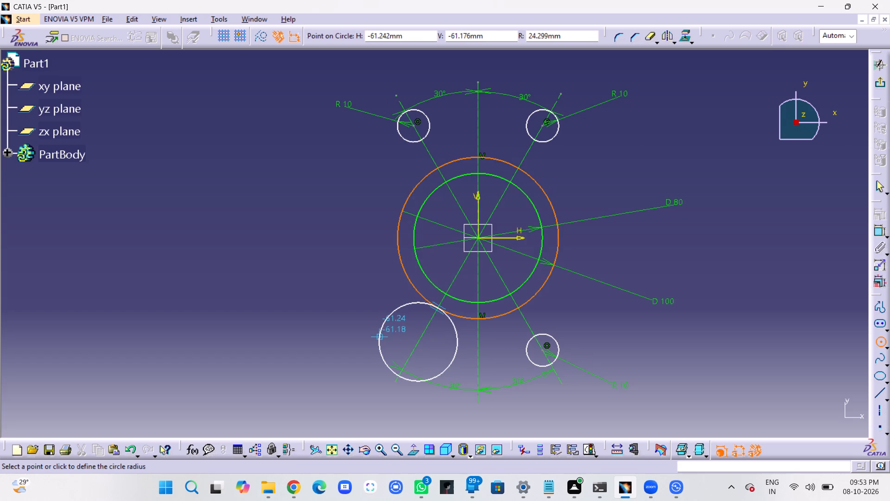
pyautogui.click(401, 328)
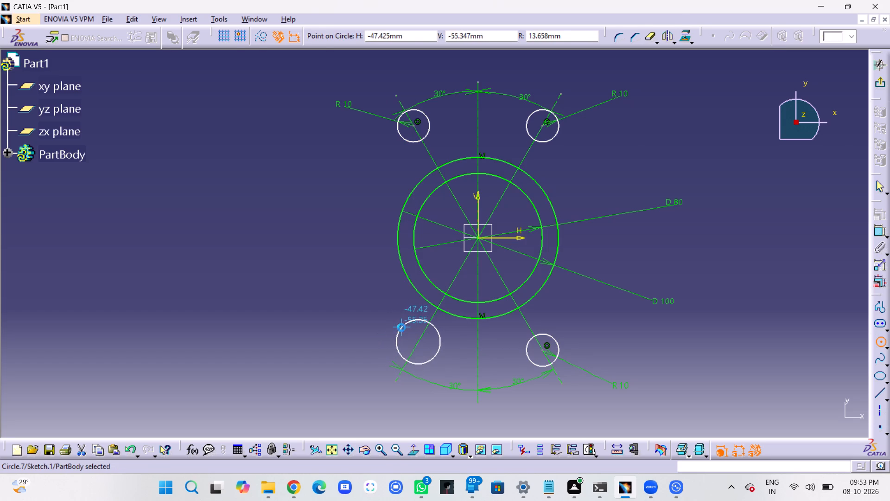
pyautogui.click(881, 231)
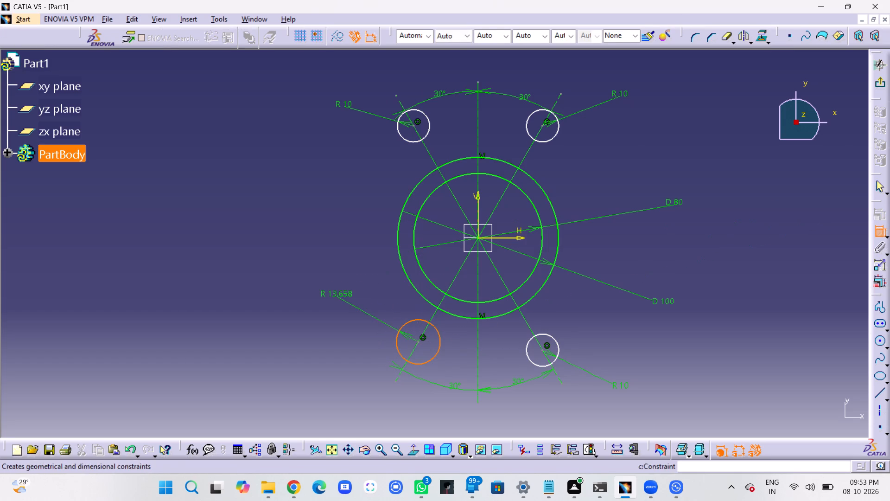
pyautogui.click(334, 297)
pyautogui.doubleClick(341, 293)
pyautogui.write('10')
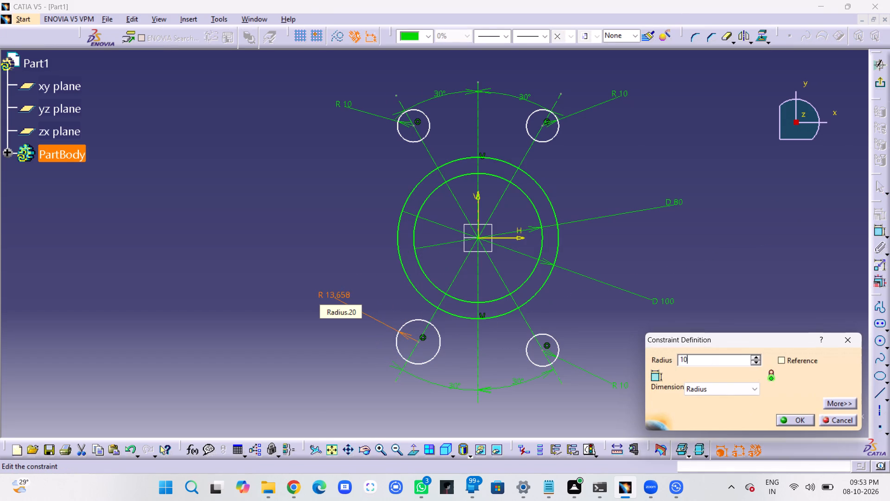
pyautogui.press('Return')
pyautogui.click(337, 276)
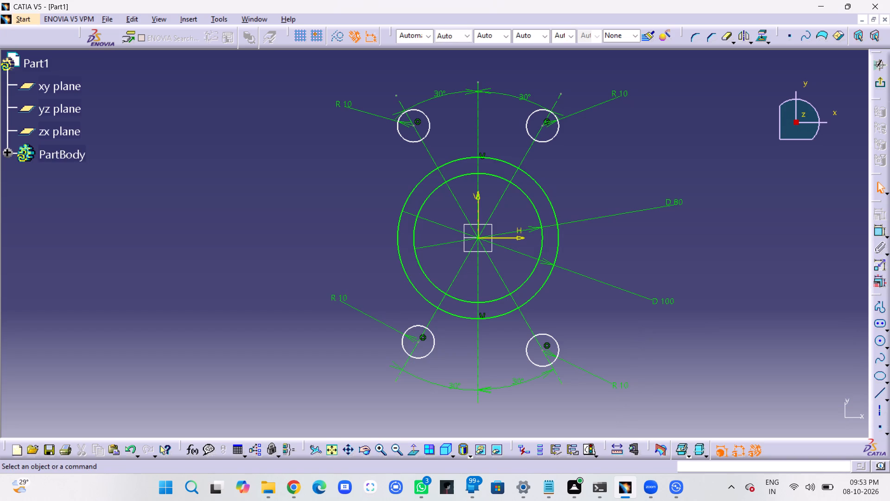
# Reposition the lower-left circle's radius dimension so its text sits below and to the left of that circle.
pyautogui.moveTo(343, 298); pyautogui.dragTo(331, 327)
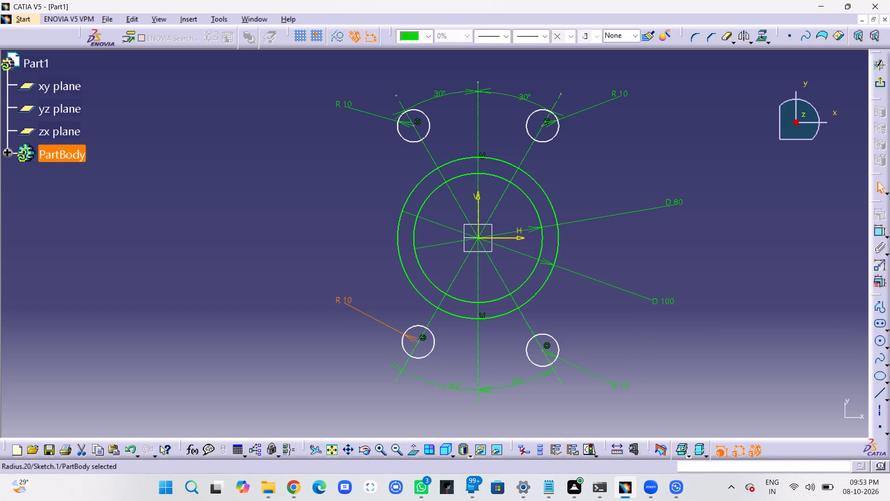
pyautogui.moveTo(331, 327); pyautogui.dragTo(326, 331)
pyautogui.moveTo(364, 311); pyautogui.dragTo(349, 332)
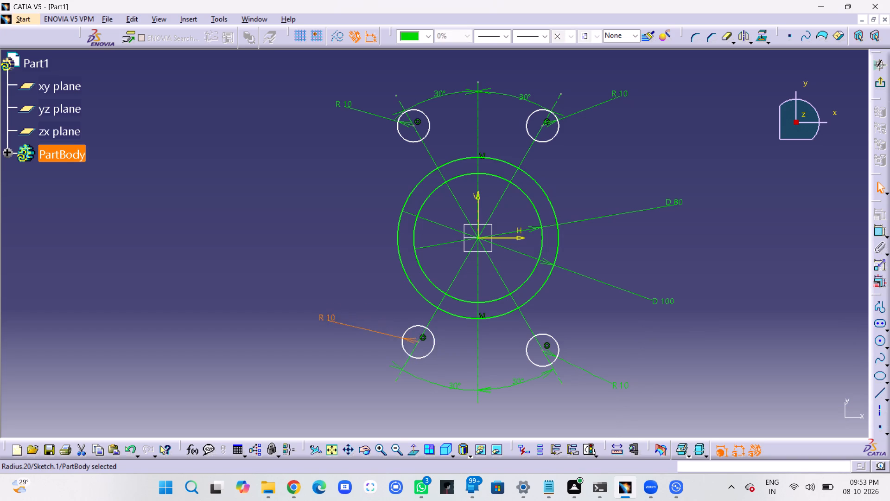
pyautogui.moveTo(349, 332); pyautogui.dragTo(360, 382)
pyautogui.click(323, 328)
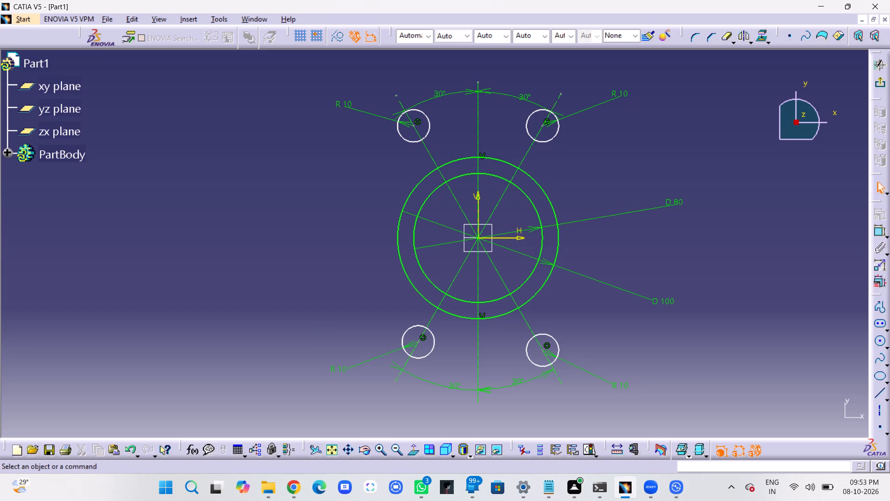
# Dimension the upper-right small circle's centre from the horizontal axis and set the distance to 52 mm.
pyautogui.click(882, 236)
pyautogui.click(542, 124)
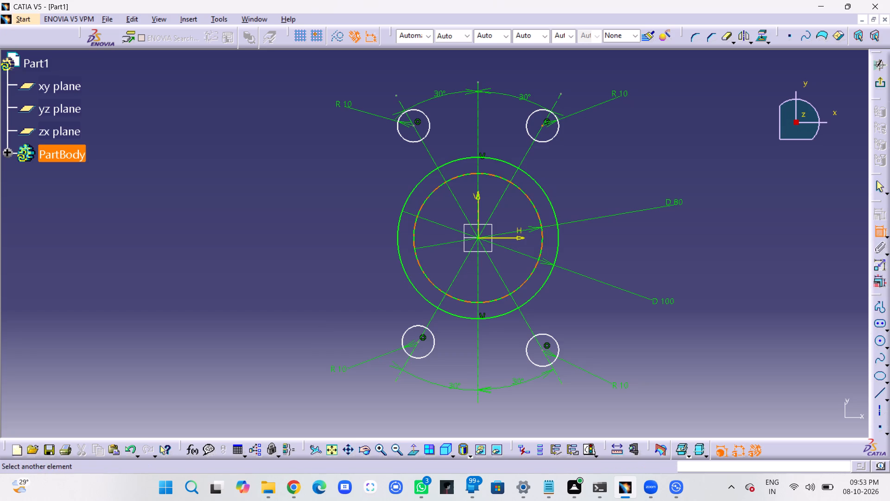
pyautogui.click(498, 238)
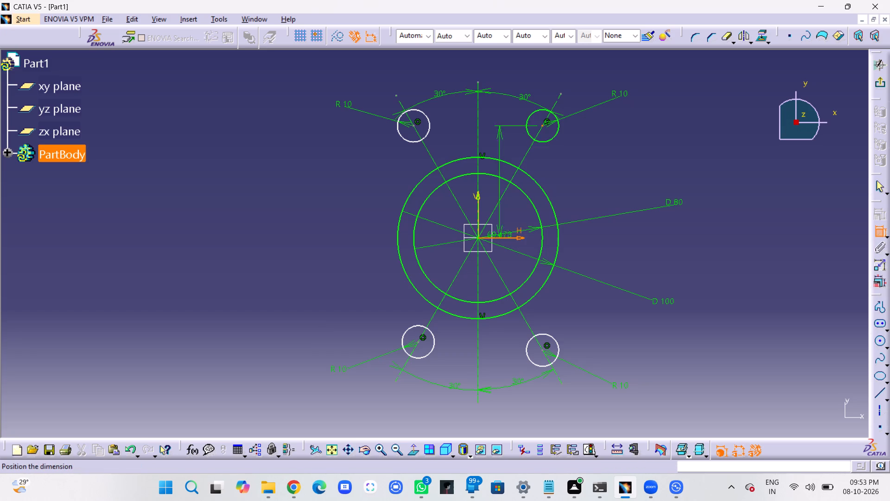
pyautogui.click(621, 174)
pyautogui.doubleClick(629, 173)
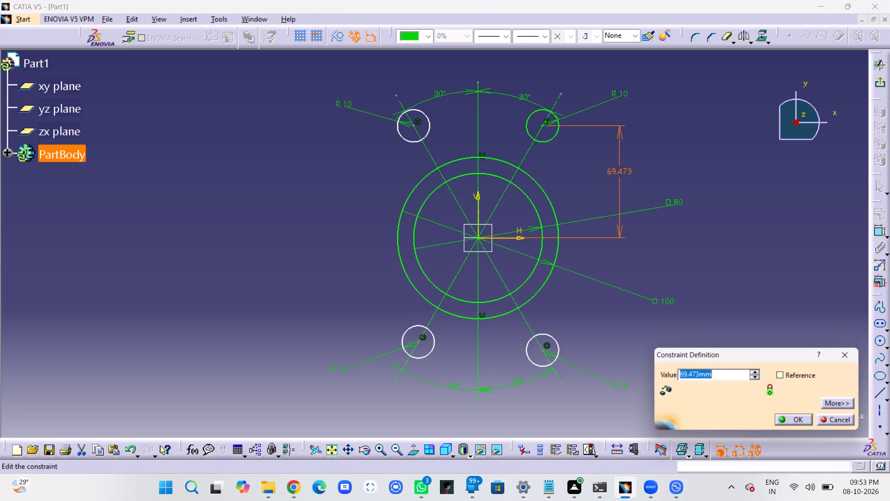
pyautogui.write('52')
pyautogui.press('Return')
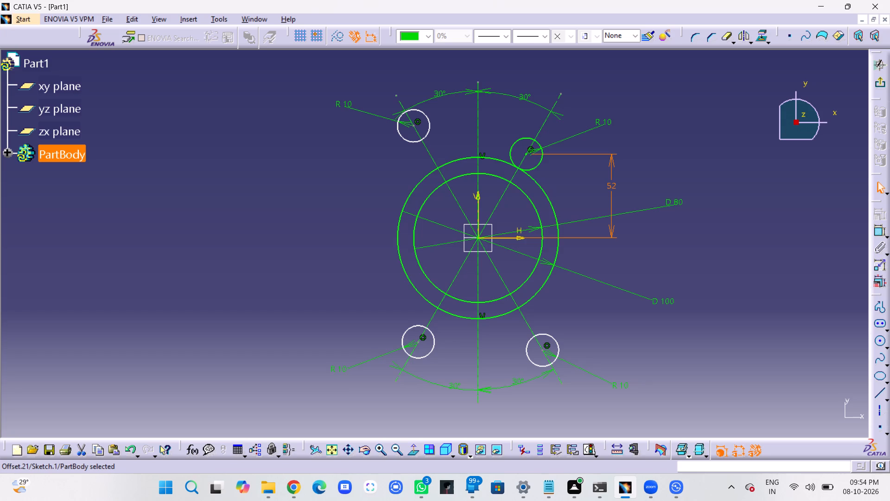
pyautogui.click(682, 161)
# Dimension the upper-left small circle's centre from the horizontal axis and set the distance to 52 mm.
pyautogui.click(879, 232)
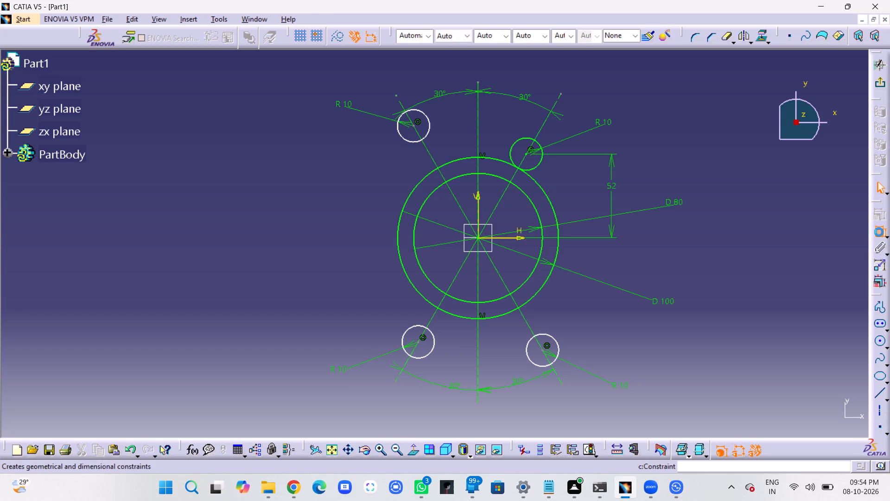
pyautogui.click(500, 238)
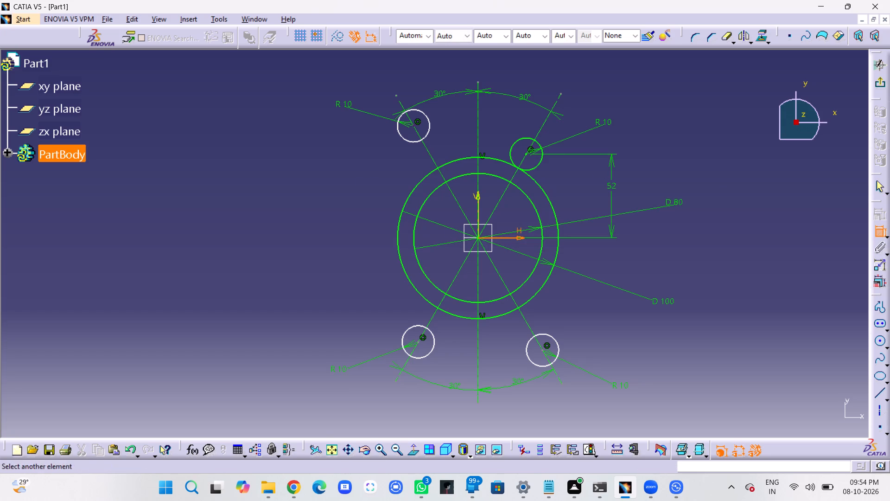
pyautogui.click(414, 125)
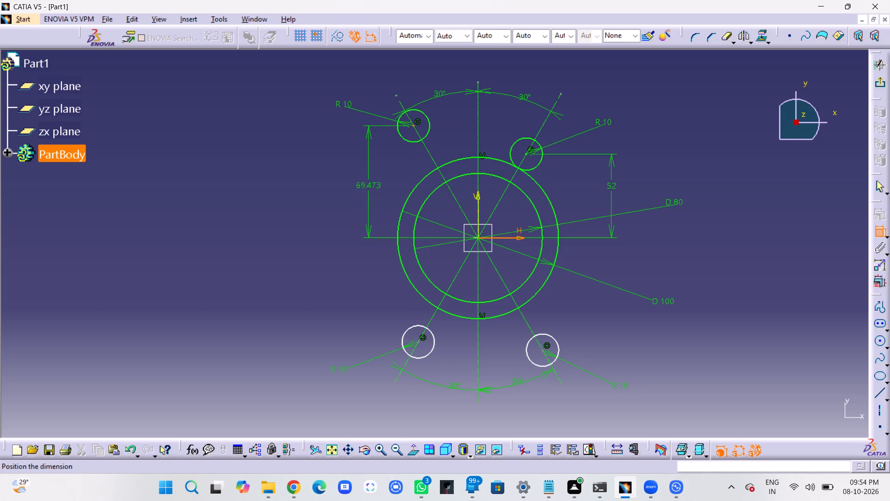
pyautogui.click(368, 188)
pyautogui.doubleClick(371, 184)
pyautogui.press('2')
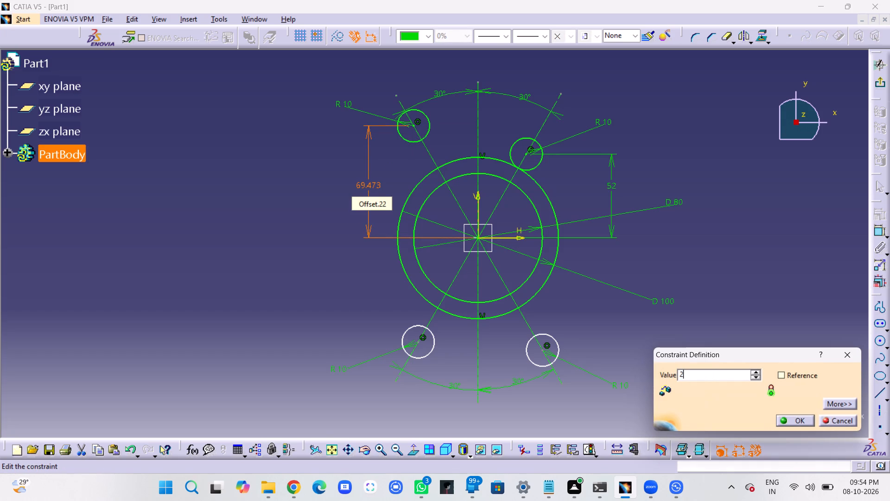
pyautogui.press('BackSpace')
pyautogui.write('52')
pyautogui.press('Return')
pyautogui.click(316, 194)
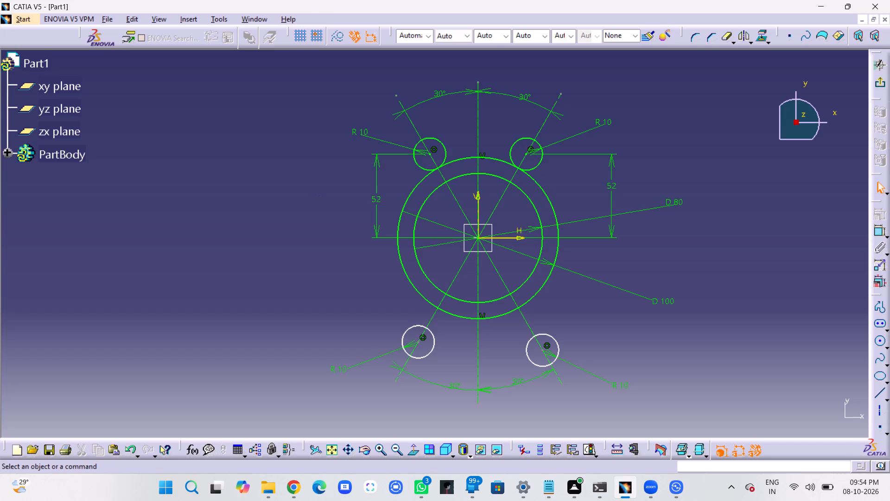
# Dimension the lower-right small circle's centre from the horizontal axis and set the distance to 52 mm.
pyautogui.click(877, 234)
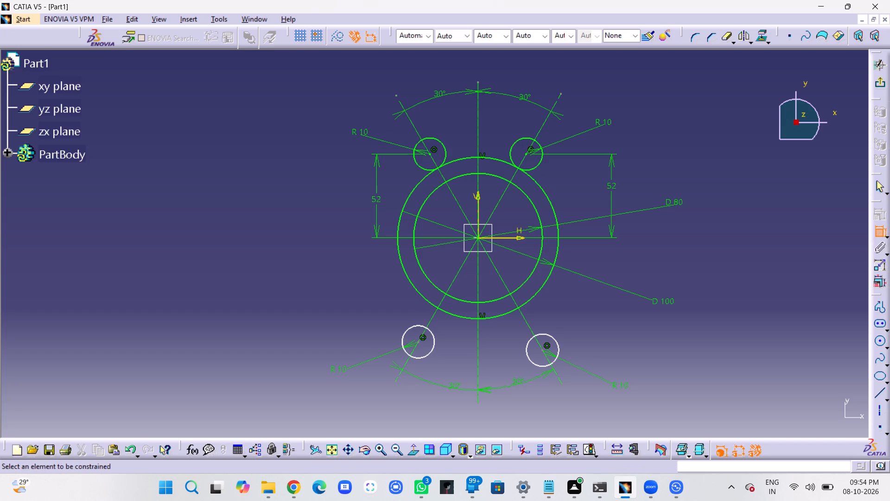
pyautogui.click(541, 350)
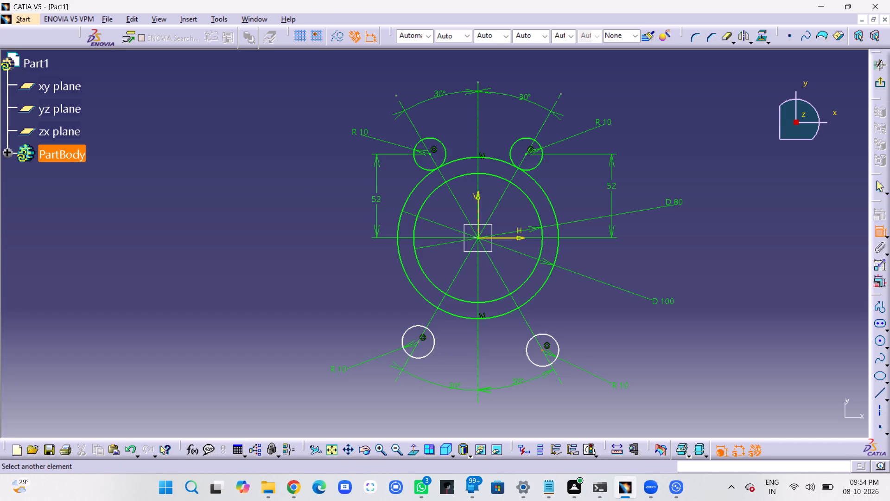
pyautogui.click(506, 237)
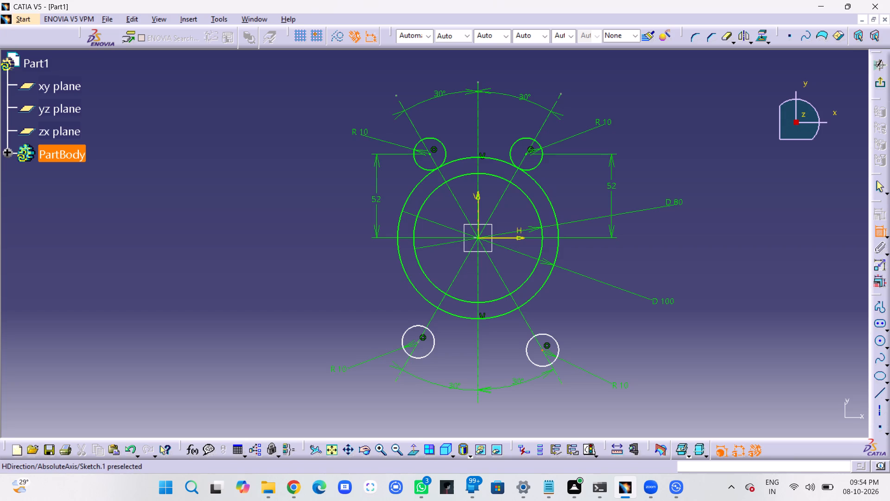
pyautogui.click(512, 237)
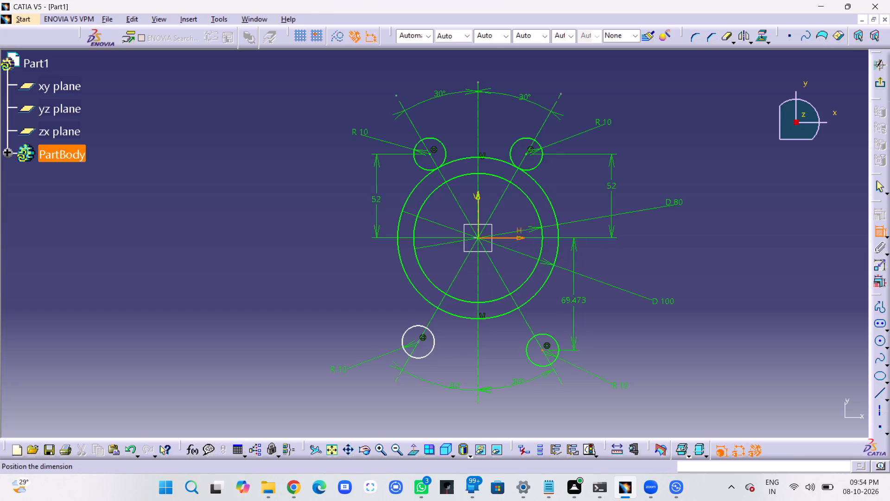
pyautogui.click(611, 306)
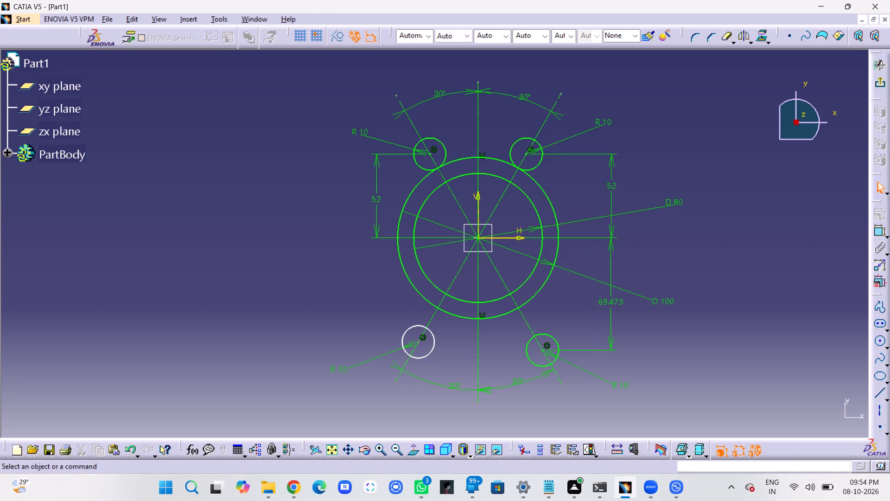
pyautogui.doubleClick(616, 301)
pyautogui.write('52')
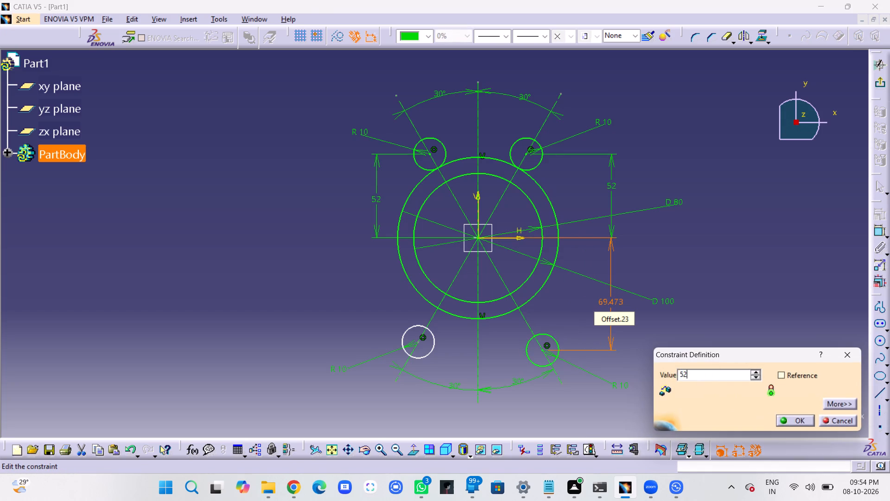
pyautogui.press('Return')
pyautogui.click(768, 250)
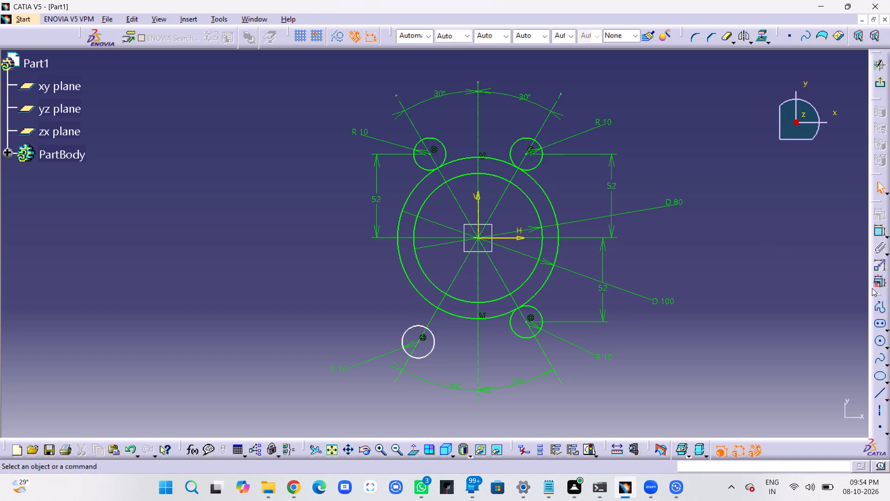
# Dimension the lower-left small circle's centre from the horizontal axis and set the distance to 52 mm.
pyautogui.click(878, 230)
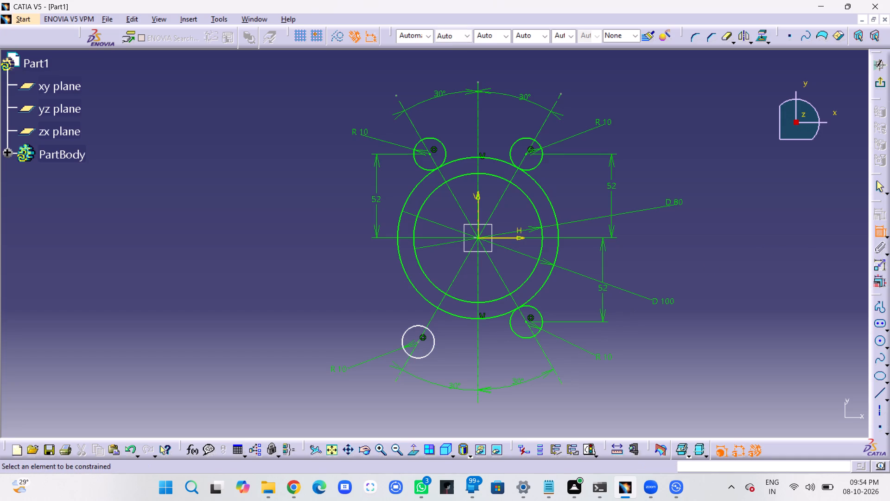
pyautogui.click(418, 342)
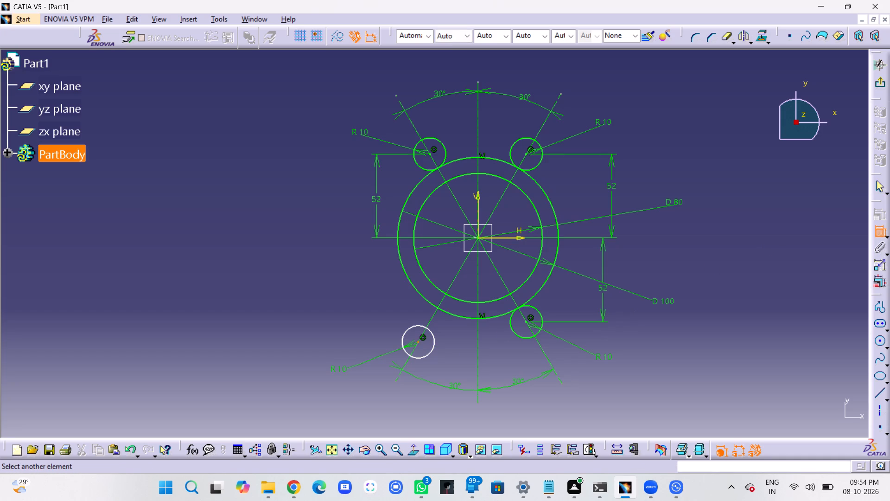
pyautogui.click(502, 239)
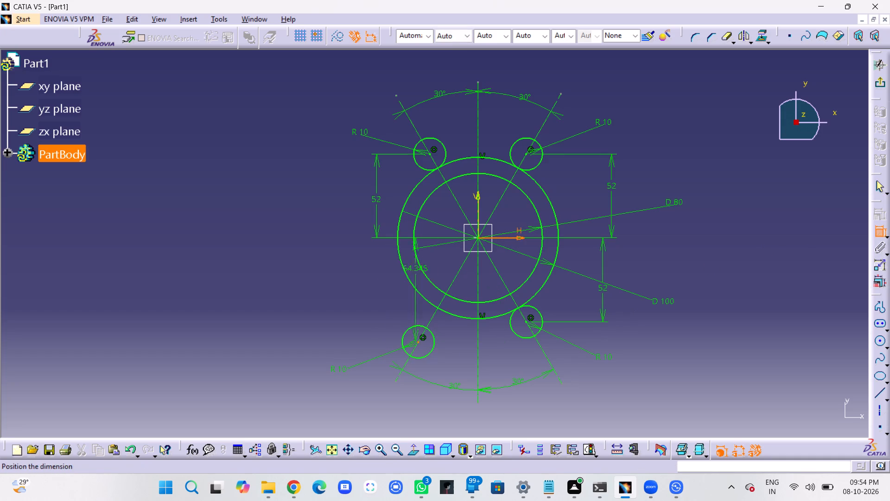
pyautogui.click(380, 288)
pyautogui.doubleClick(378, 288)
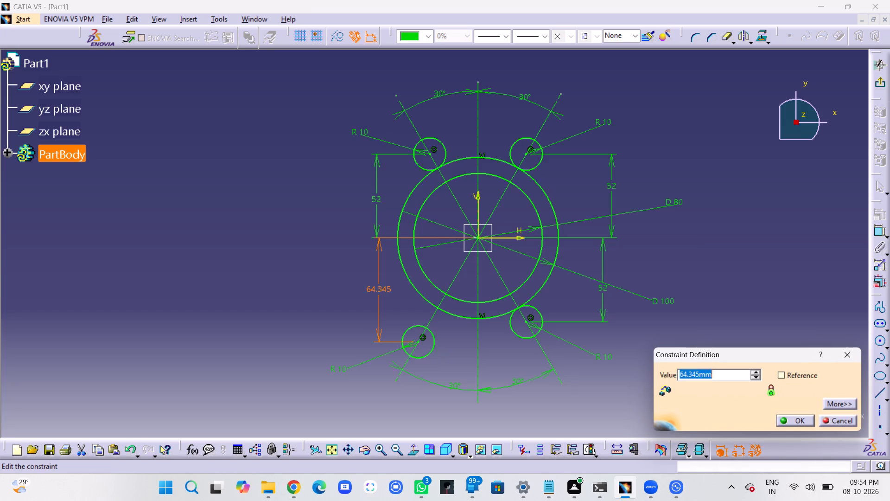
pyautogui.write('52')
pyautogui.press('Return')
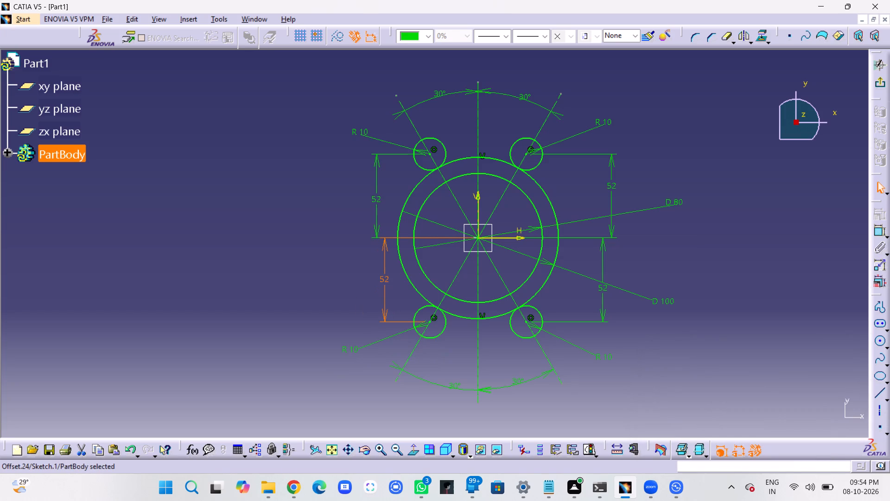
pyautogui.click(331, 289)
# Align the two lower 52 mm dimensions vertically with the matching upper 52 mm dimensions on each side of the sketch.
pyautogui.moveTo(603, 251); pyautogui.dragTo(608, 252)
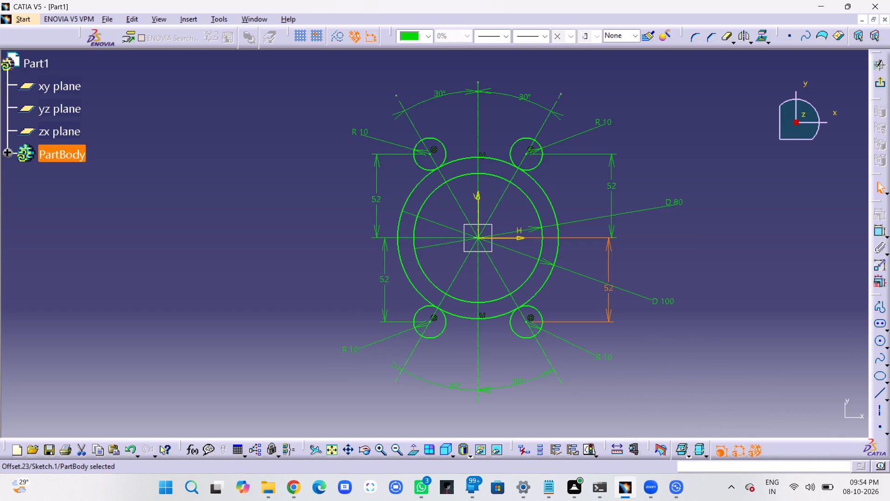
pyautogui.moveTo(608, 252); pyautogui.dragTo(611, 254)
pyautogui.click(642, 243)
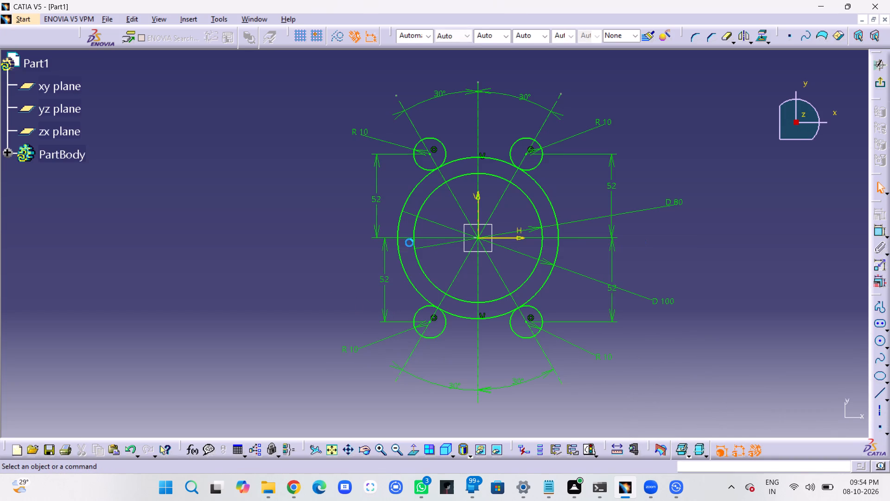
pyautogui.moveTo(383, 266); pyautogui.dragTo(377, 266)
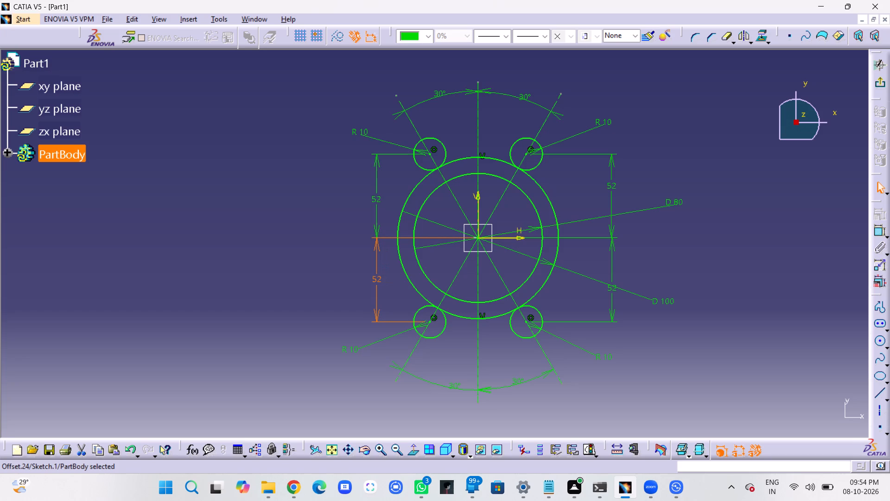
pyautogui.moveTo(377, 266); pyautogui.dragTo(377, 266)
pyautogui.click(360, 261)
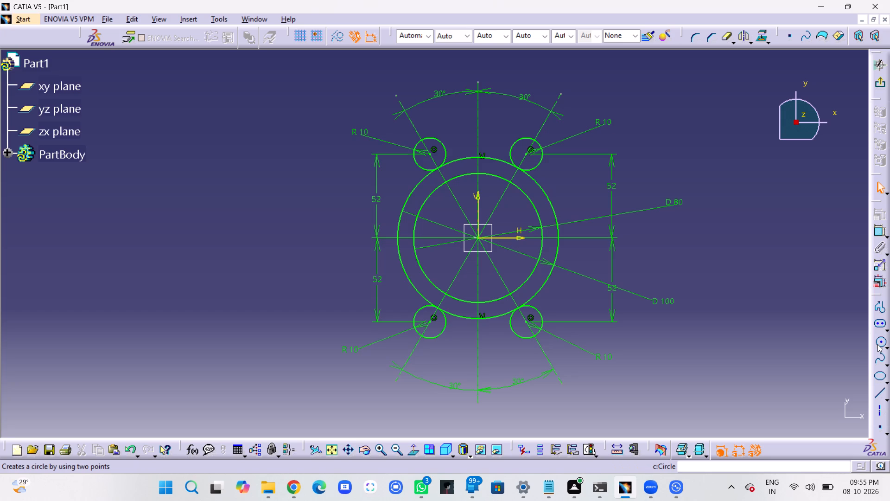
# Draw a horizontal line about 60 mm long joining the topmost points of the two upper small circles.
pyautogui.click(878, 392)
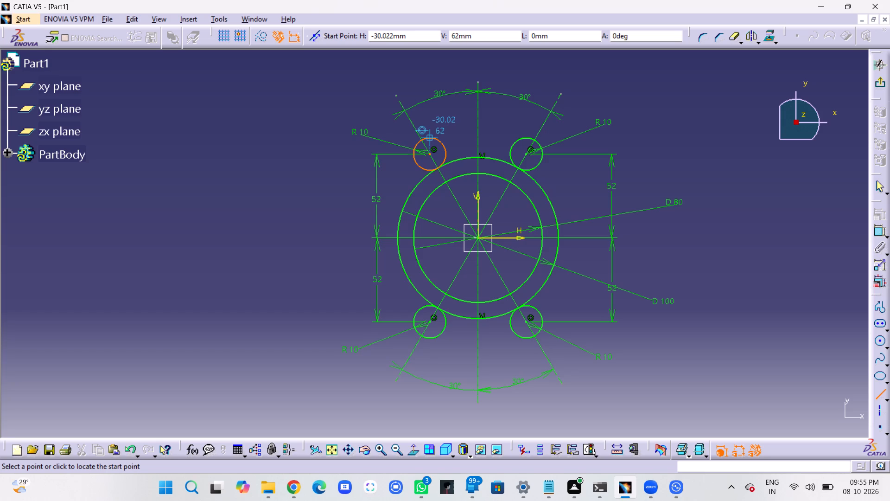
pyautogui.click(429, 137)
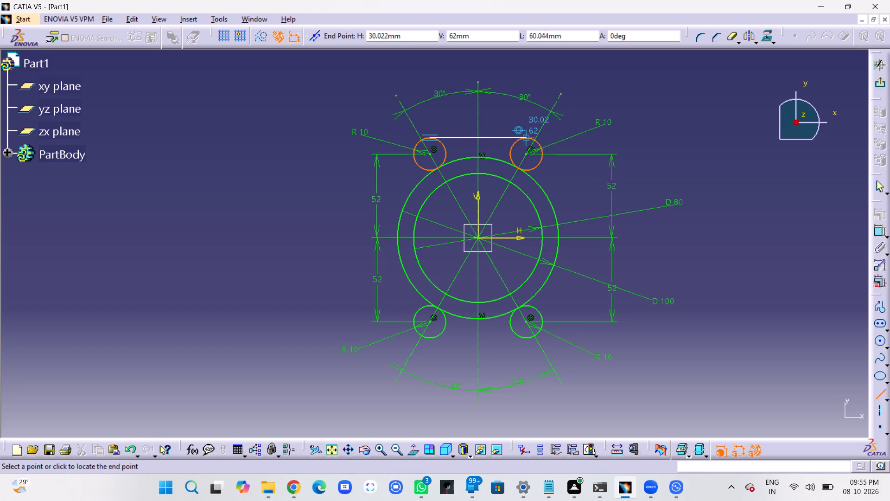
pyautogui.click(526, 138)
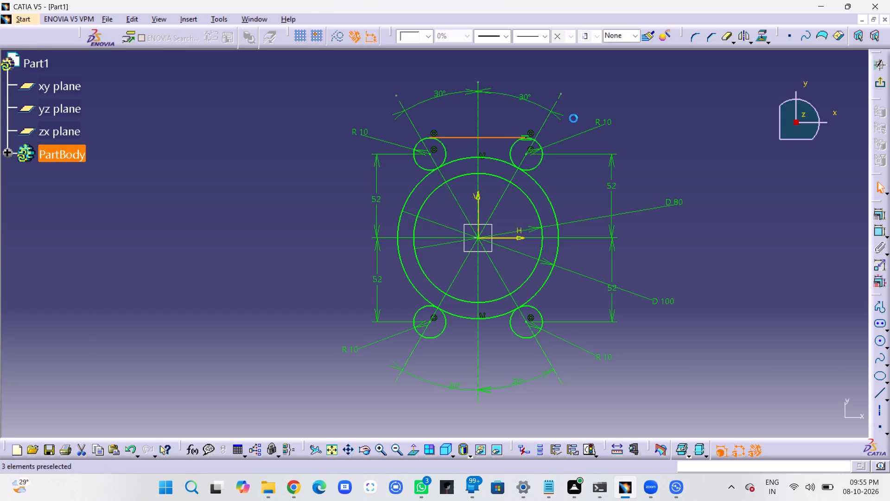
pyautogui.click(596, 130)
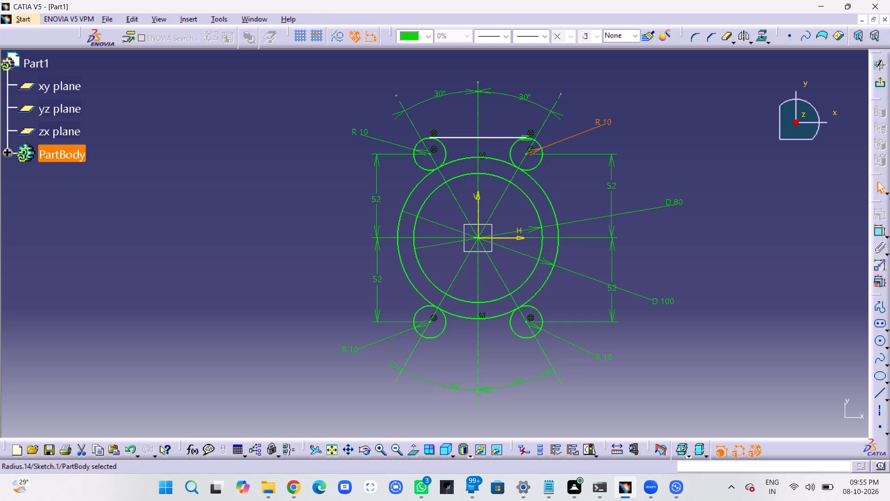
pyautogui.click(608, 105)
# Apply a tangency constraint between the top horizontal line and the upper-left small circle.
pyautogui.click(448, 136)
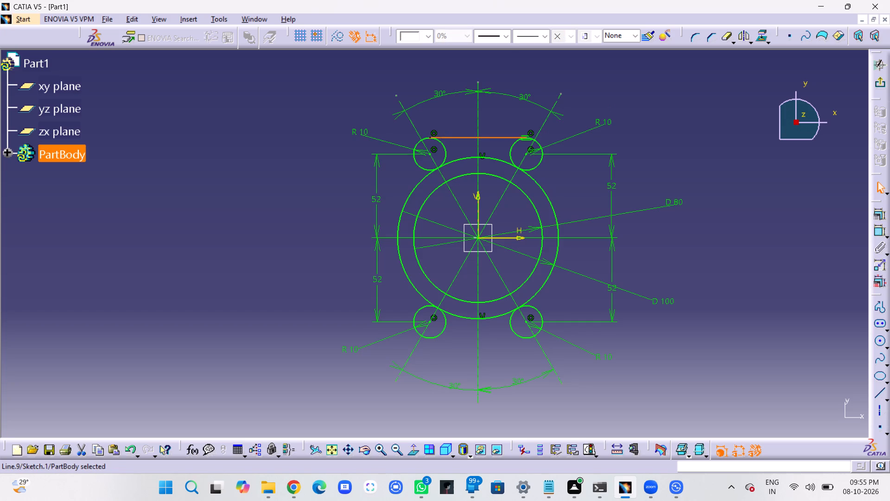
pyautogui.keyDown('ctrl'); pyautogui.click(424, 139); pyautogui.keyUp('ctrl')
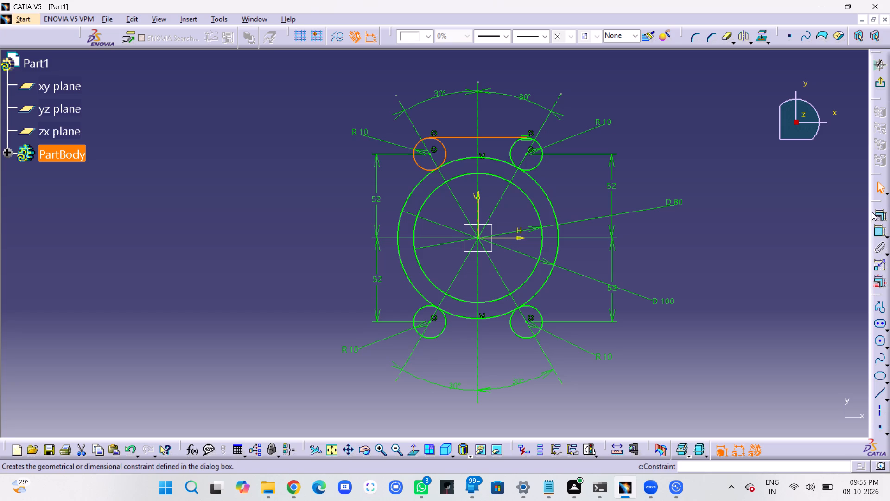
pyautogui.click(876, 212)
pyautogui.click(802, 335)
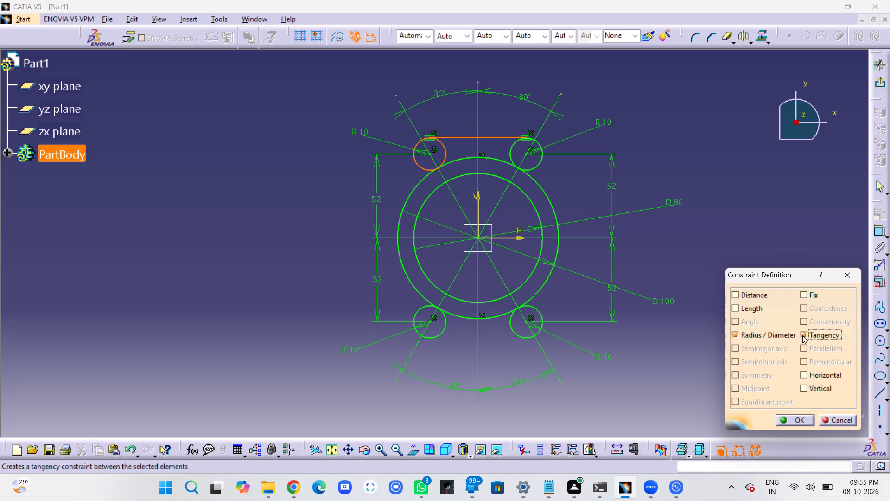
pyautogui.click(784, 417)
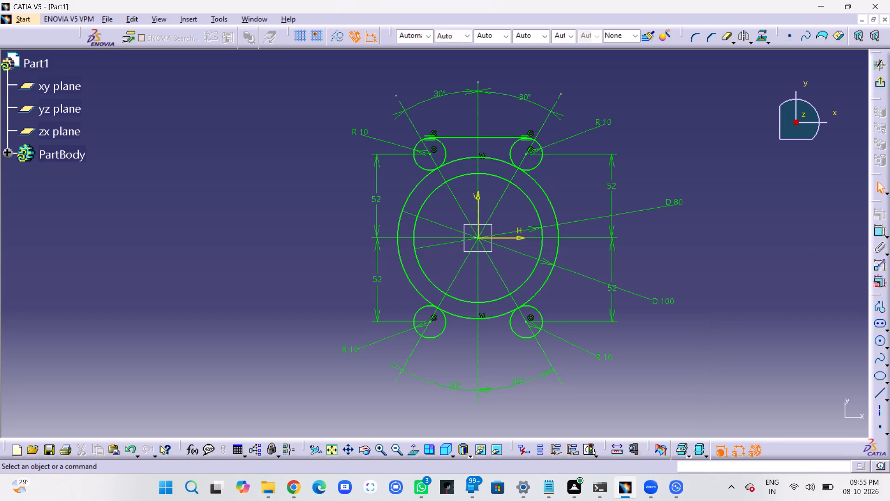
# Draw a horizontal line about 60 mm long joining the bottommost points of the two lower small circles.
pyautogui.click(879, 392)
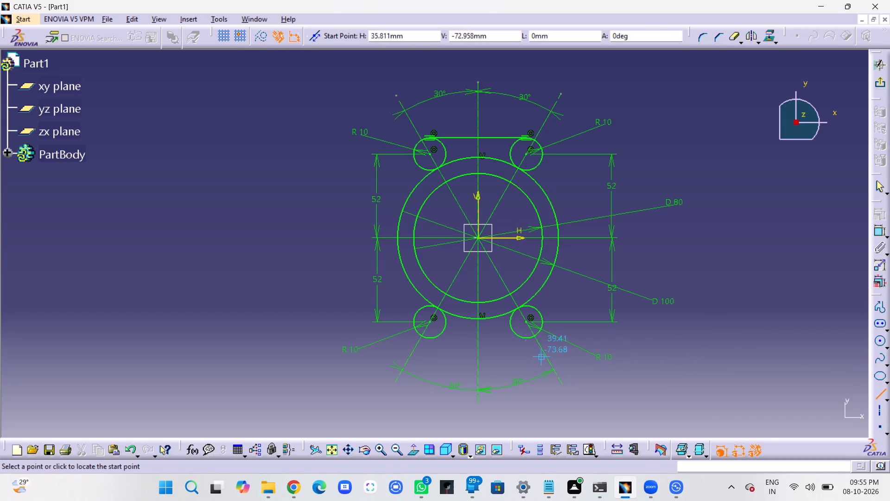
pyautogui.click(428, 338)
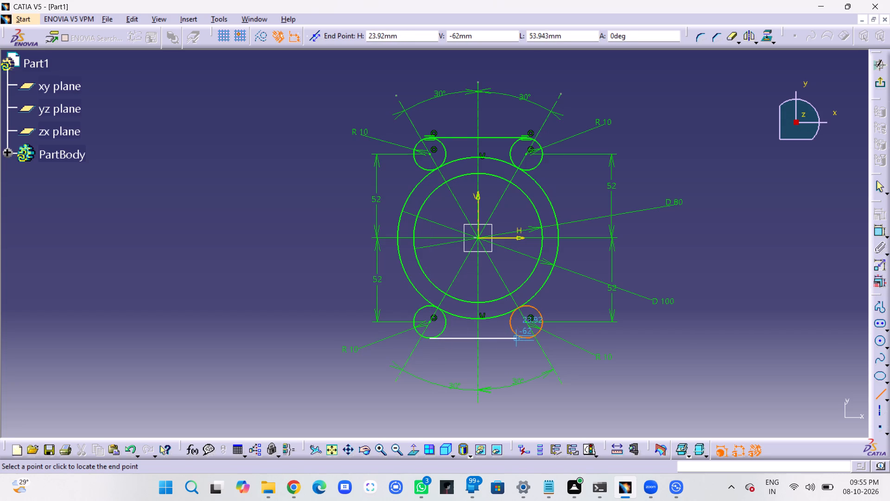
pyautogui.click(524, 339)
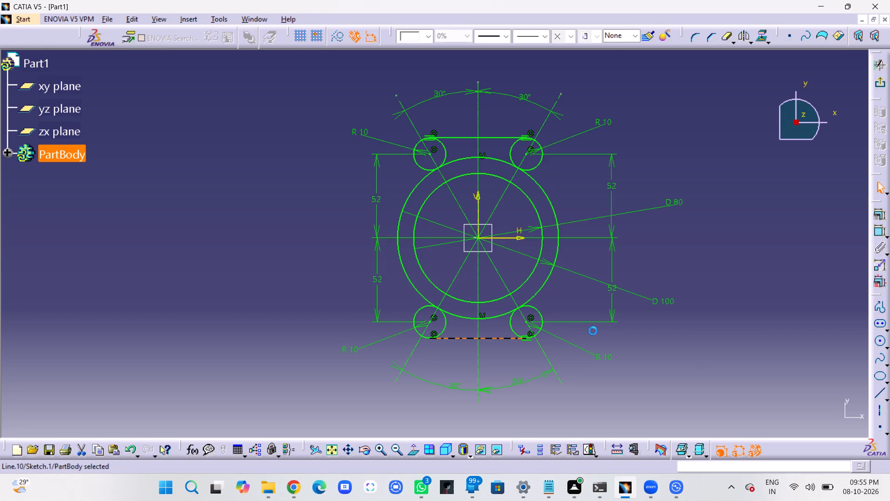
pyautogui.click(644, 347)
# Apply a tangency constraint between the bottom horizontal line and the lower-left small circle.
pyautogui.keyDown('ctrl'); pyautogui.click(451, 340); pyautogui.keyUp('ctrl')
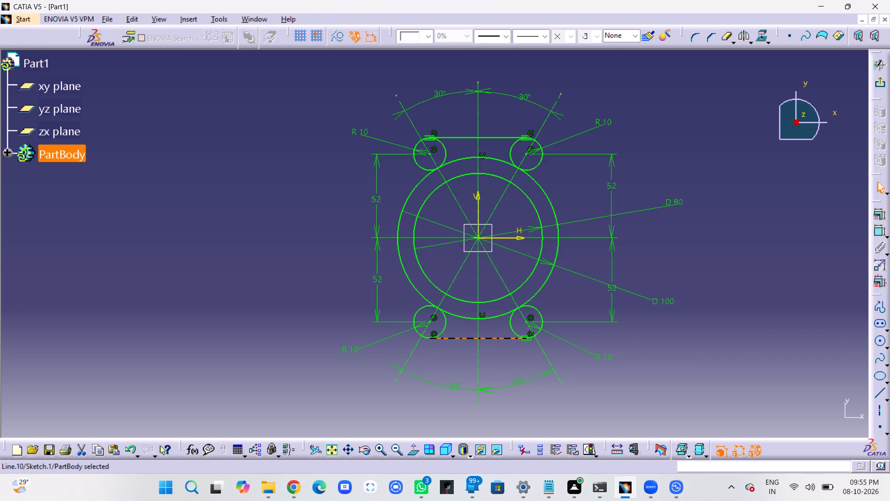
pyautogui.keyDown('ctrl'); pyautogui.click(442, 331); pyautogui.keyUp('ctrl')
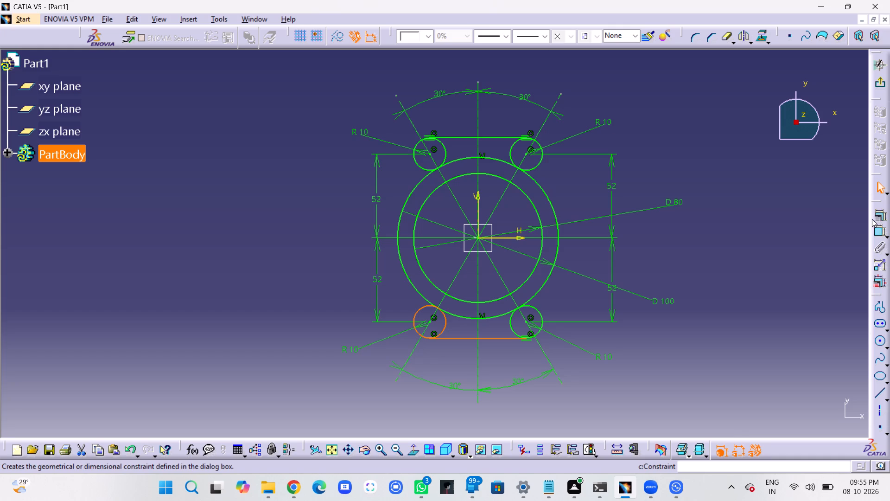
pyautogui.click(877, 212)
pyautogui.click(803, 336)
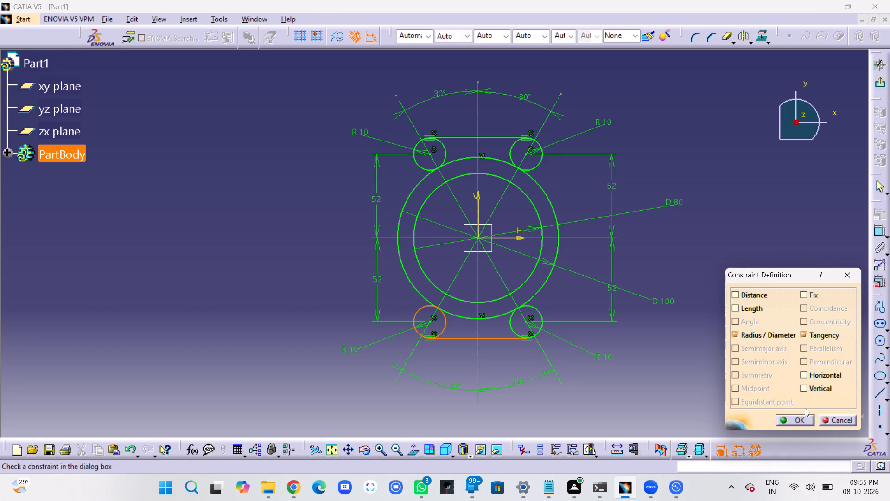
pyautogui.click(804, 417)
pyautogui.click(734, 376)
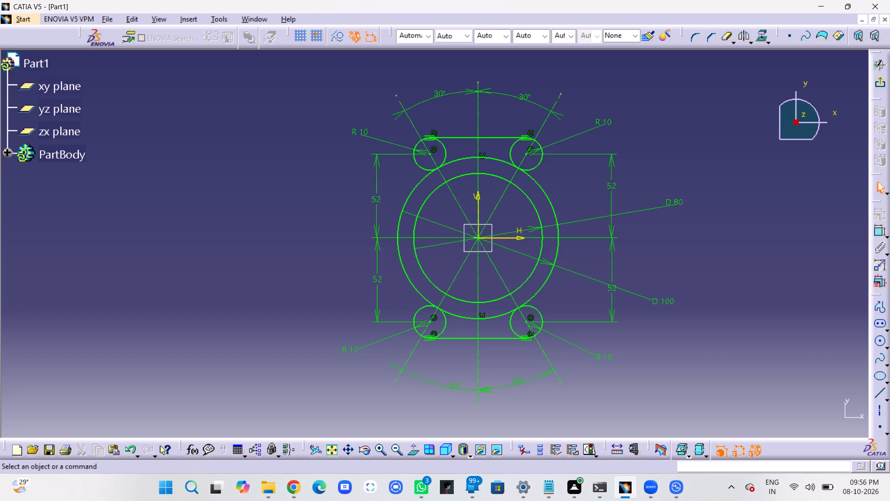
# Draw two horizontal axes from the origin, one about 140 mm towards positive H and one about 150 mm towards negative H.
pyautogui.click(881, 411)
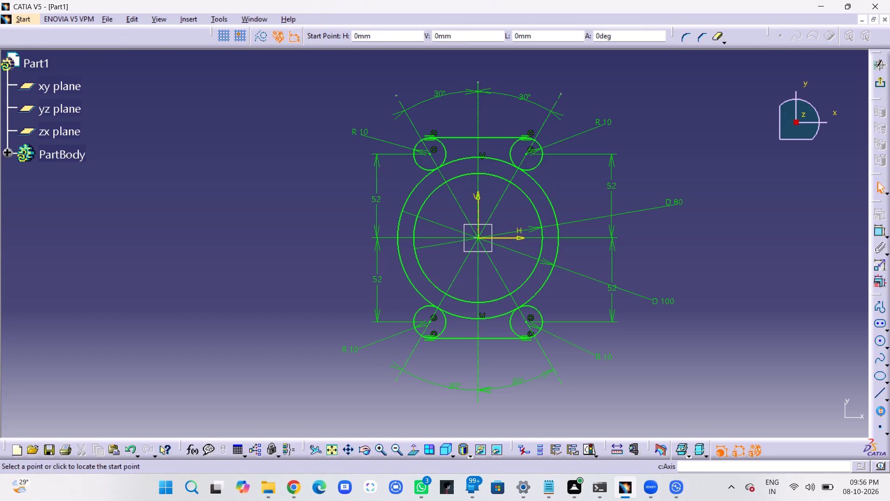
pyautogui.click(478, 235)
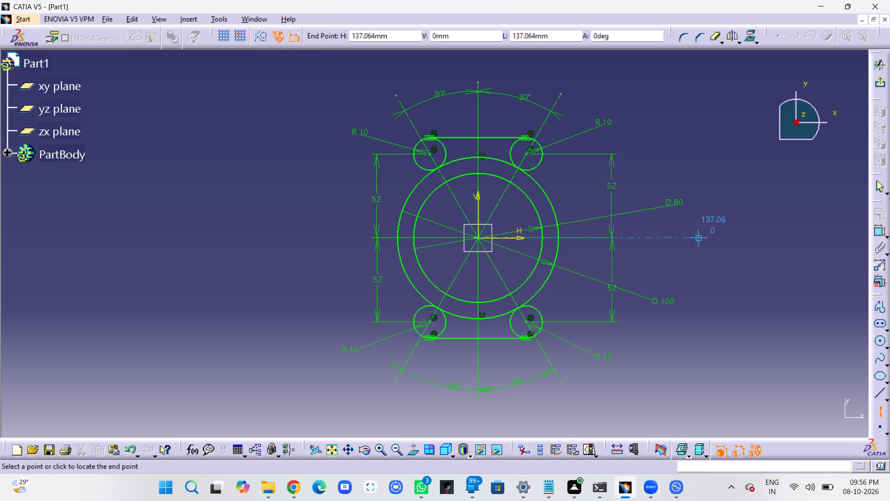
pyautogui.click(702, 238)
pyautogui.click(747, 223)
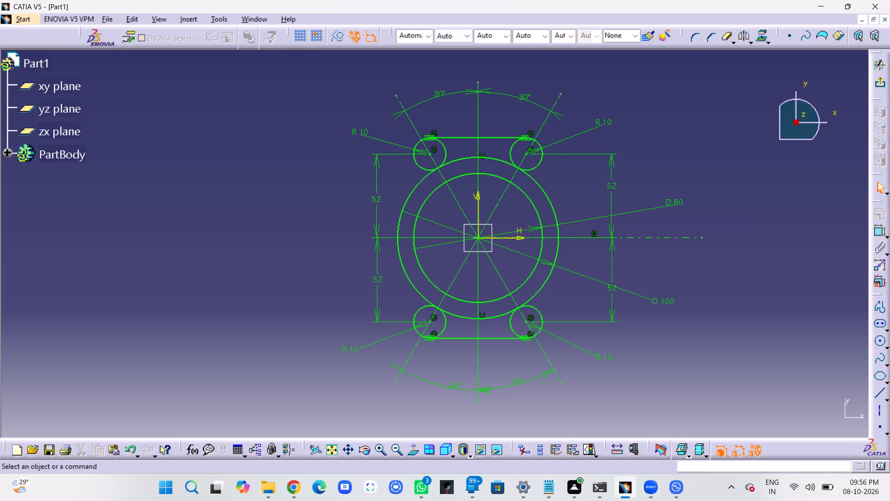
pyautogui.click(879, 413)
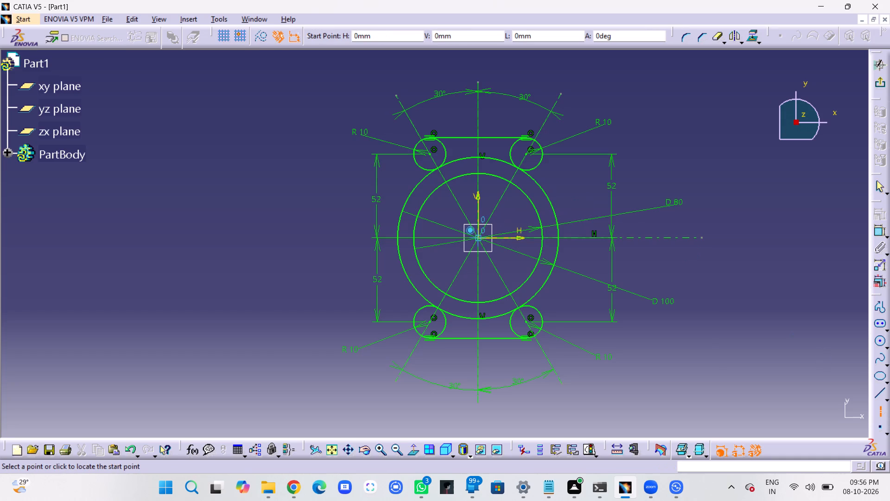
pyautogui.click(478, 239)
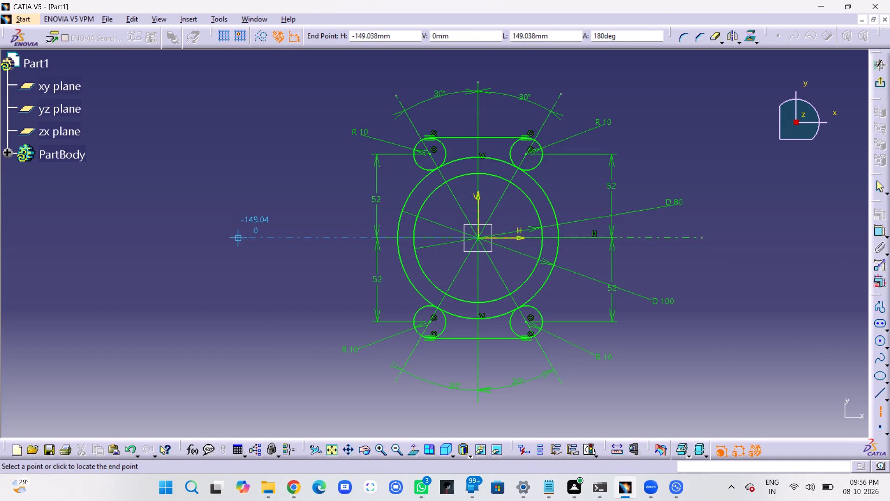
pyautogui.click(237, 241)
pyautogui.click(255, 192)
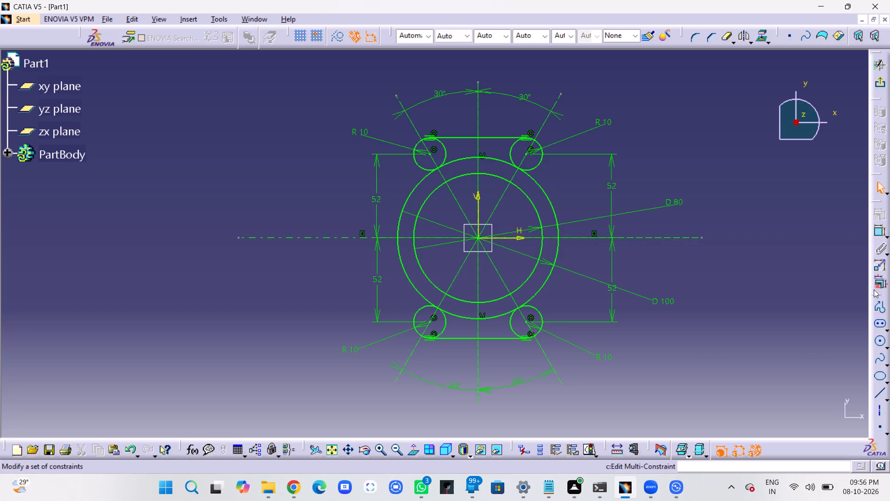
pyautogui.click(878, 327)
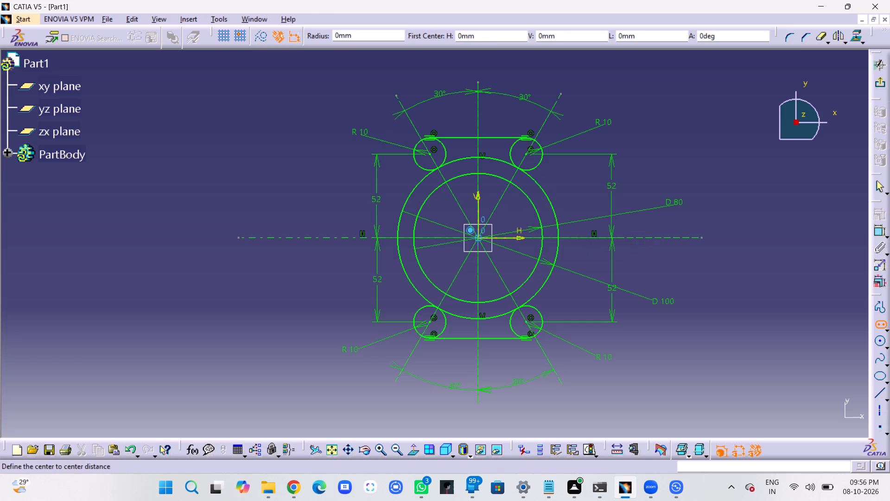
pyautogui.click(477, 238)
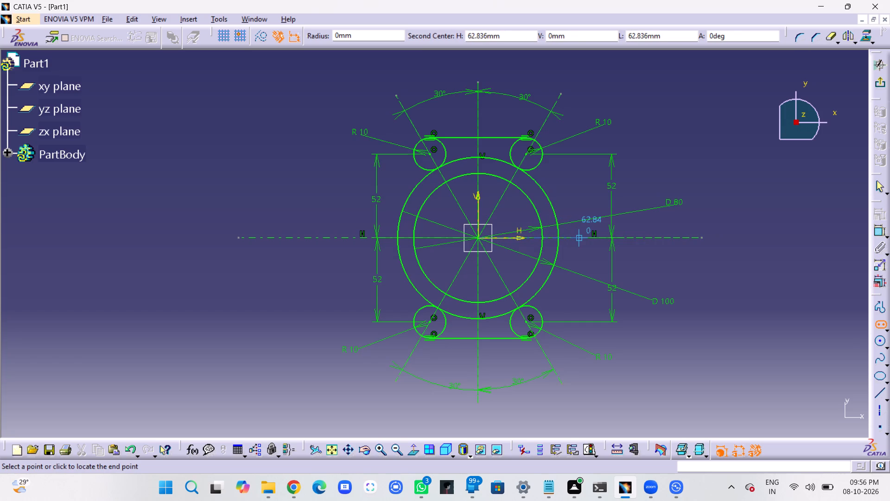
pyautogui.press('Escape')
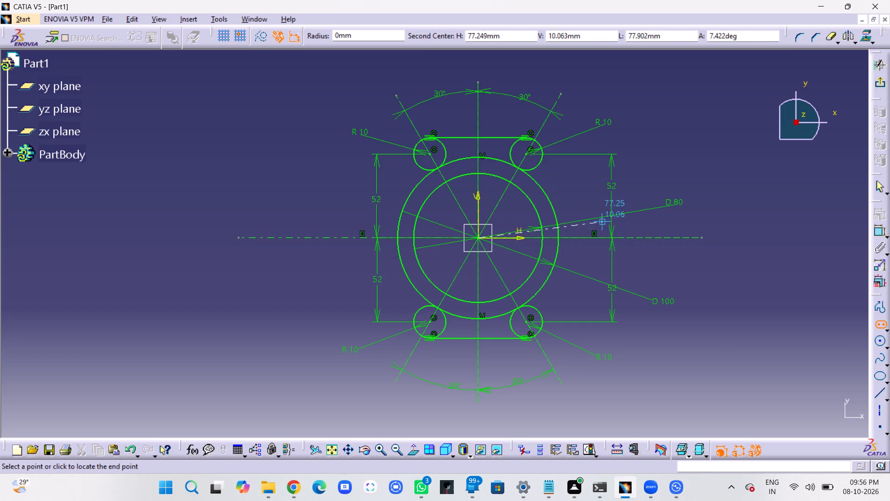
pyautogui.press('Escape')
# Draw an elongated hole along the horizontal axis with centres at about H 66 mm and H -70 mm and a radius of about 5.4 mm.
pyautogui.click(878, 323)
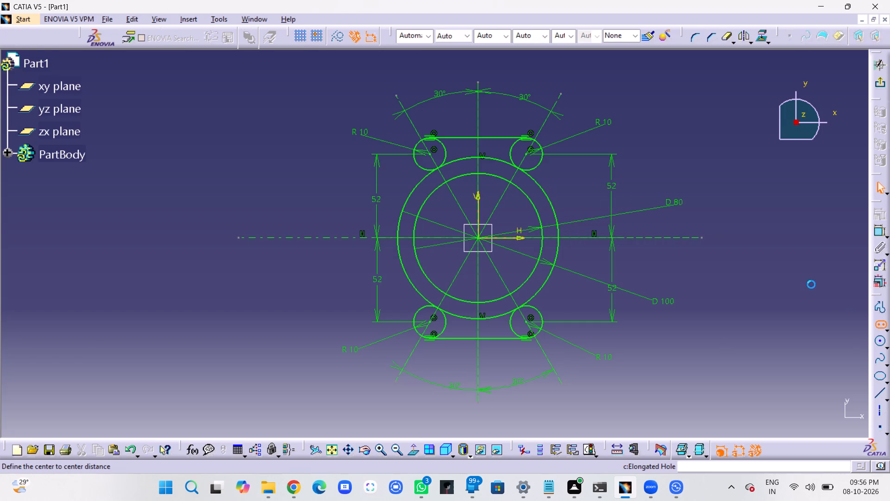
pyautogui.click(584, 238)
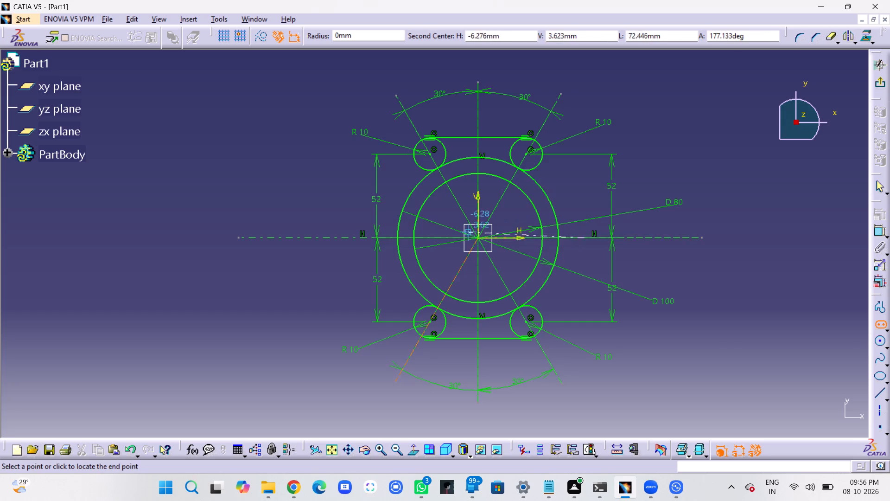
pyautogui.click(365, 237)
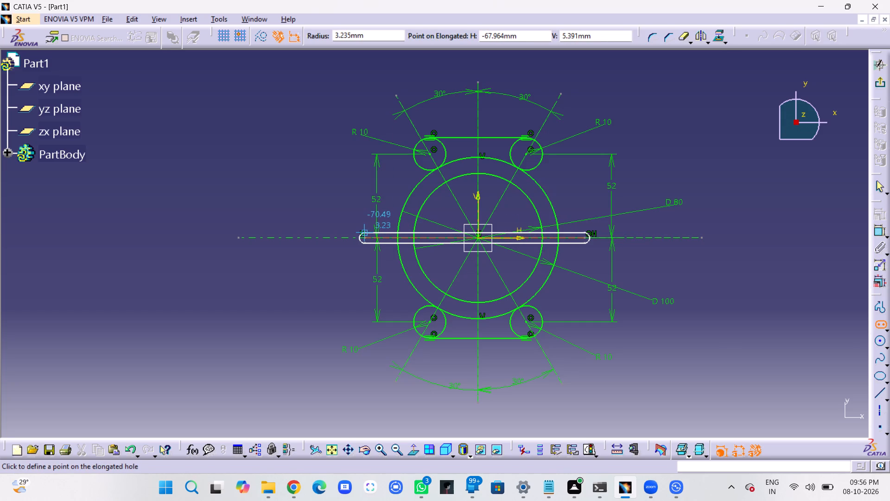
pyautogui.click(369, 228)
pyautogui.click(716, 291)
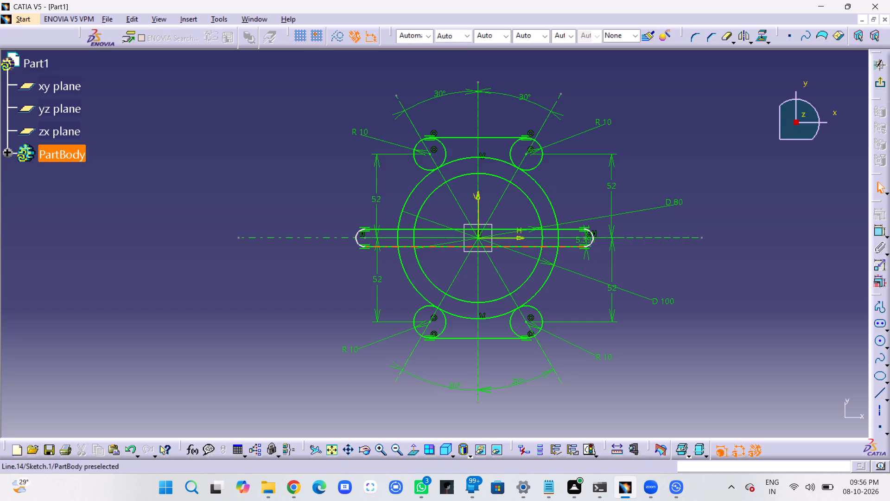
# Delete the automatically added radius dimension at the elongated hole's right end.
pyautogui.click(577, 239)
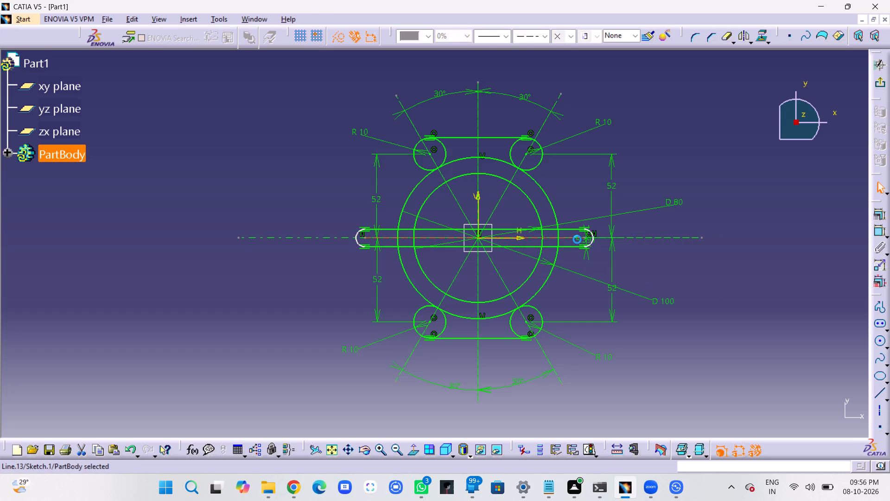
pyautogui.click(756, 287)
pyautogui.moveTo(674, 282); pyautogui.dragTo(689, 205, button='middle')
pyautogui.scroll(1, 674, 282)
pyautogui.rightClick(674, 282)
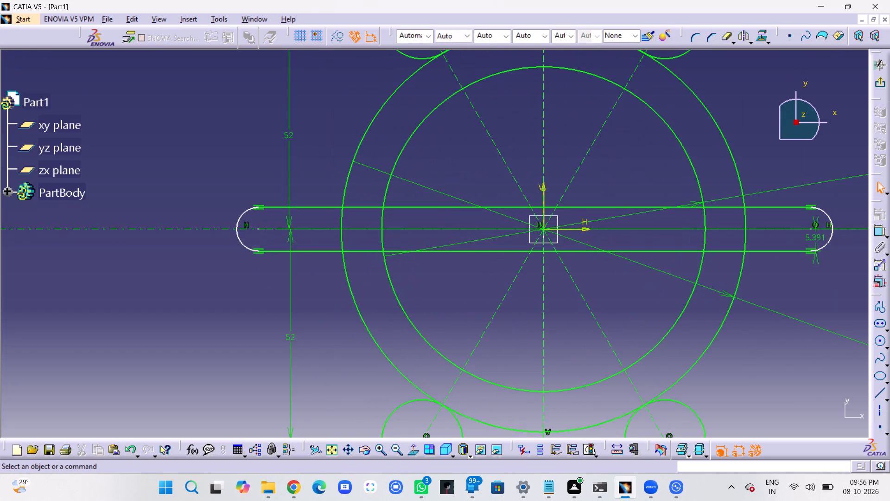
pyautogui.click(812, 238)
pyautogui.press('Delete')
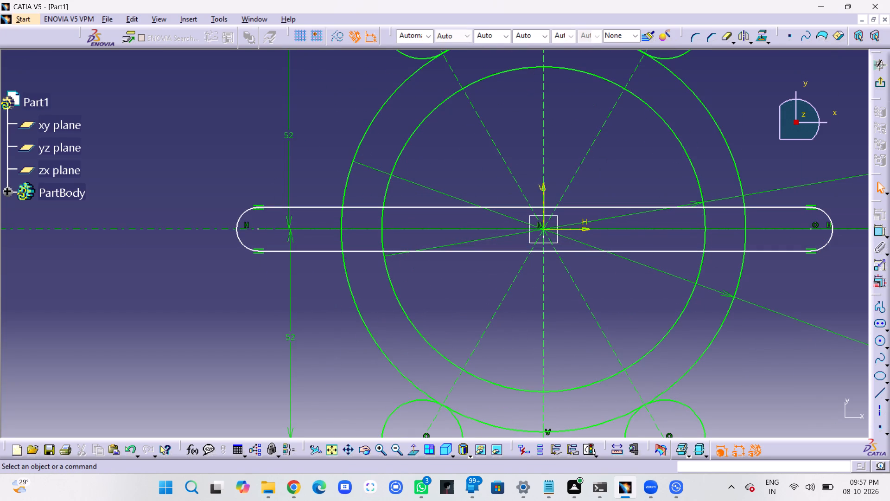
# Dimension the radius of the elongated hole's right end arc and set it to 10 mm.
pyautogui.moveTo(829, 279); pyautogui.dragTo(707, 289, button='middle')
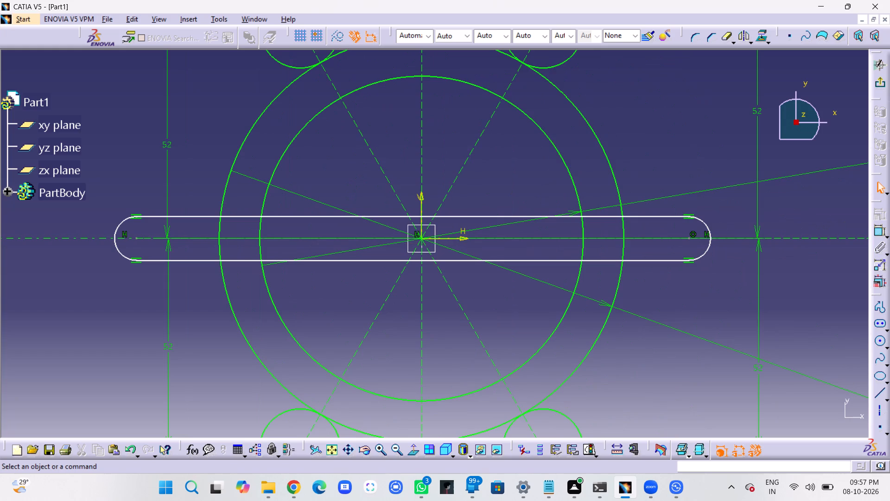
pyautogui.click(875, 233)
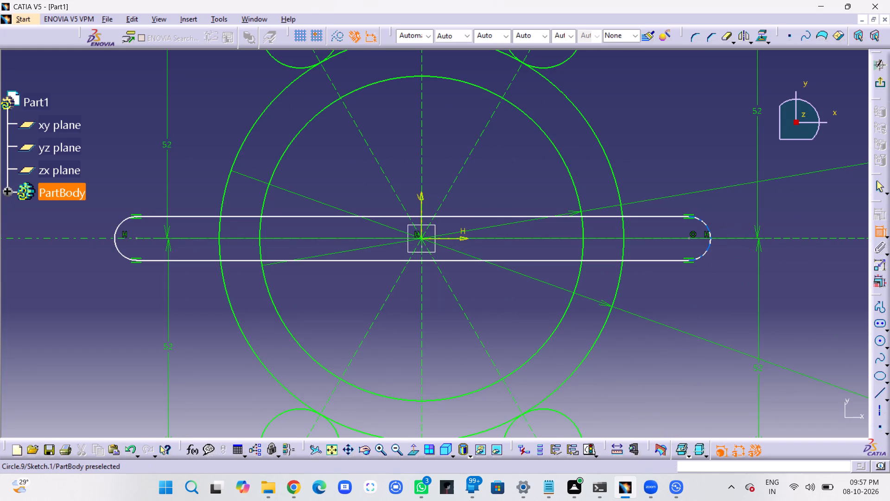
pyautogui.click(708, 253)
pyautogui.click(739, 277)
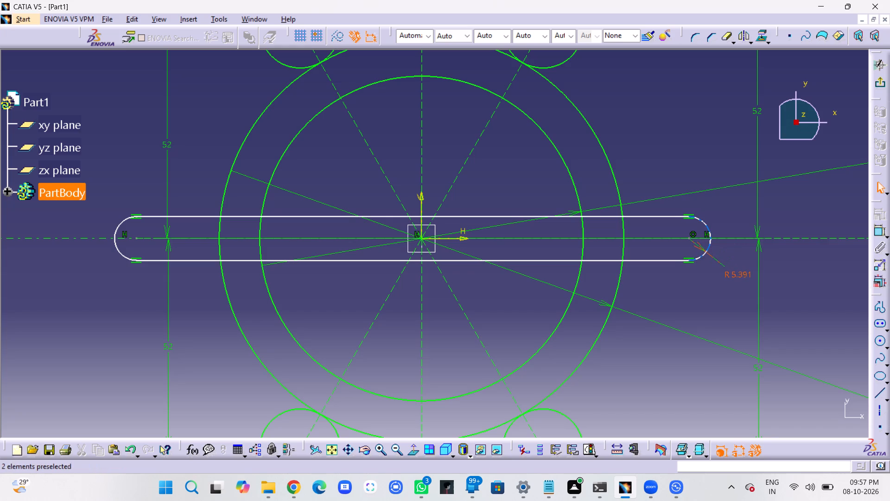
pyautogui.doubleClick(744, 275)
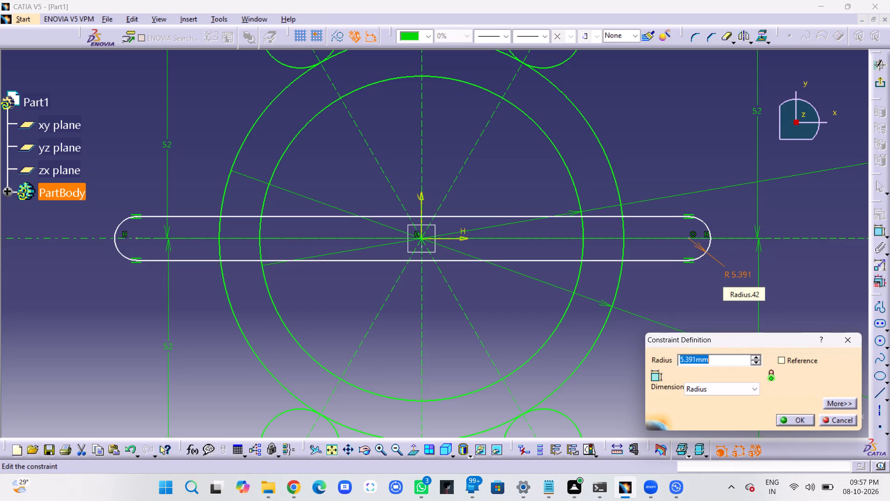
pyautogui.write('10')
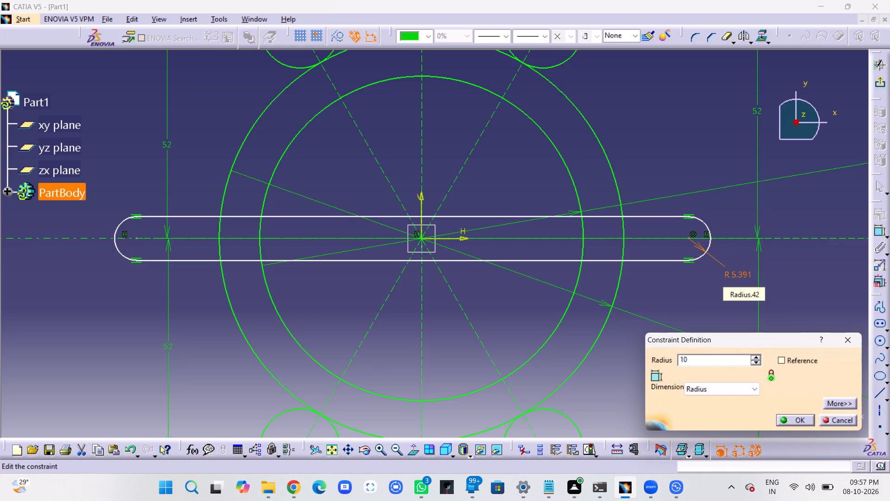
pyautogui.press('Return')
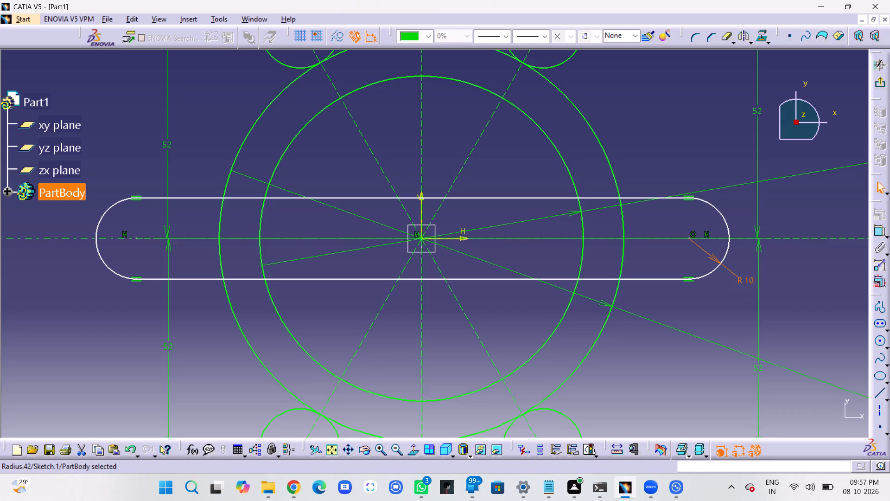
pyautogui.click(808, 274)
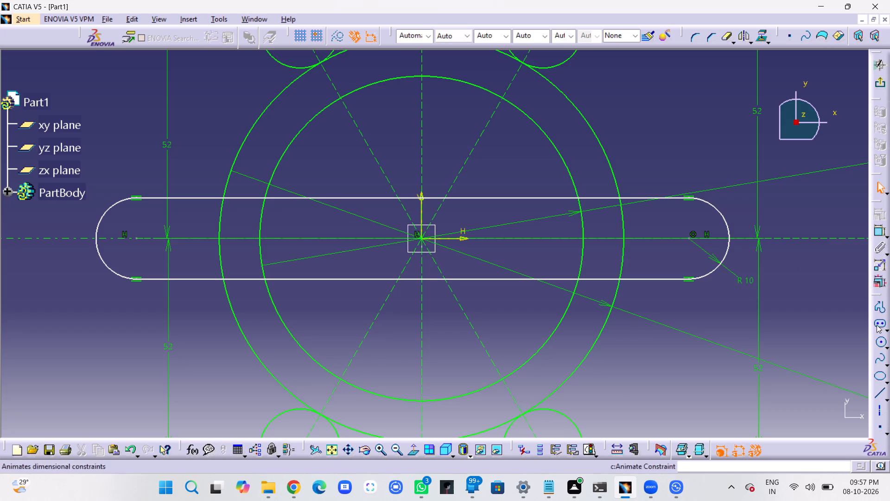
# Dimension the radius of the elongated hole's left end arc.
pyautogui.click(875, 232)
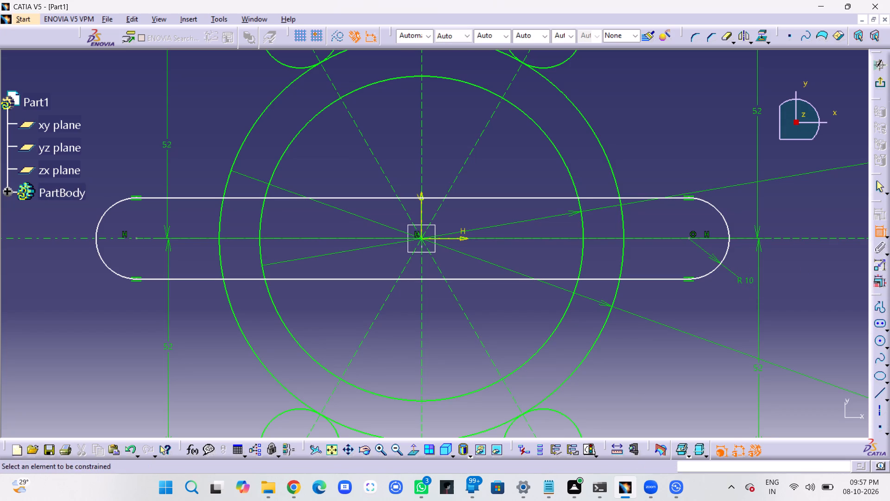
pyautogui.click(107, 270)
pyautogui.click(68, 290)
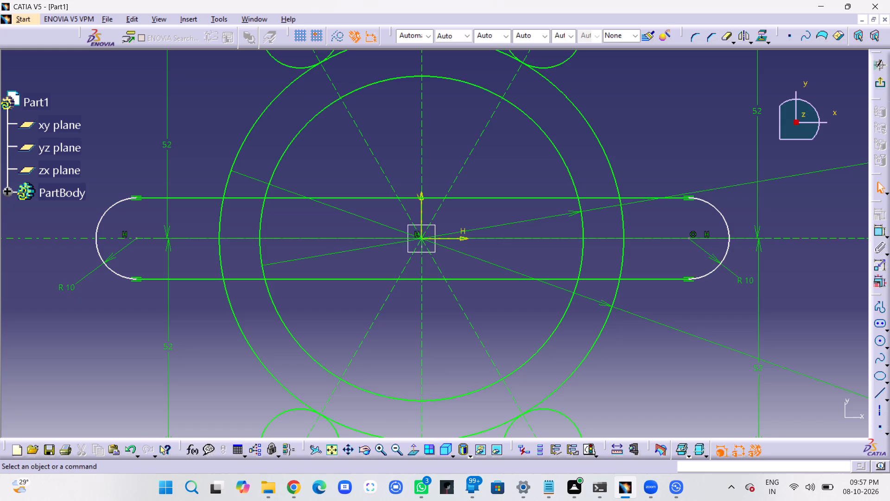
pyautogui.click(84, 311)
# Draw a construction circle centred on the sketch origin with a radius of about 64 mm.
pyautogui.click(880, 342)
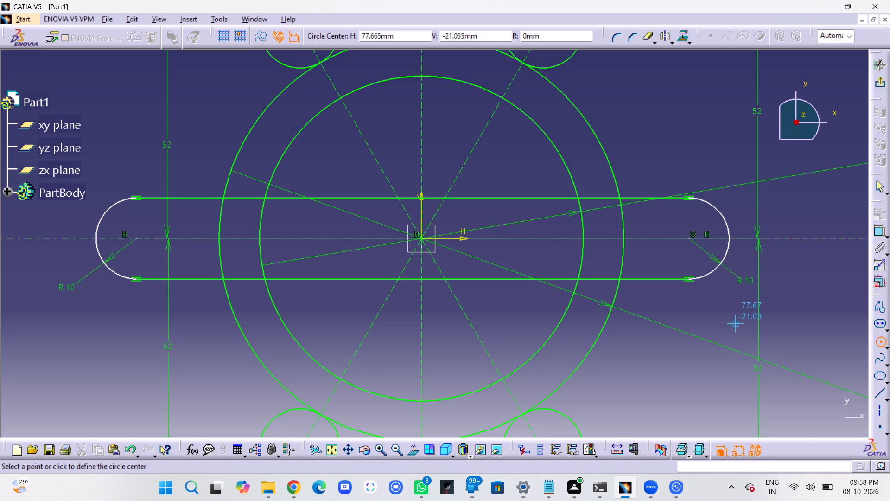
pyautogui.click(260, 39)
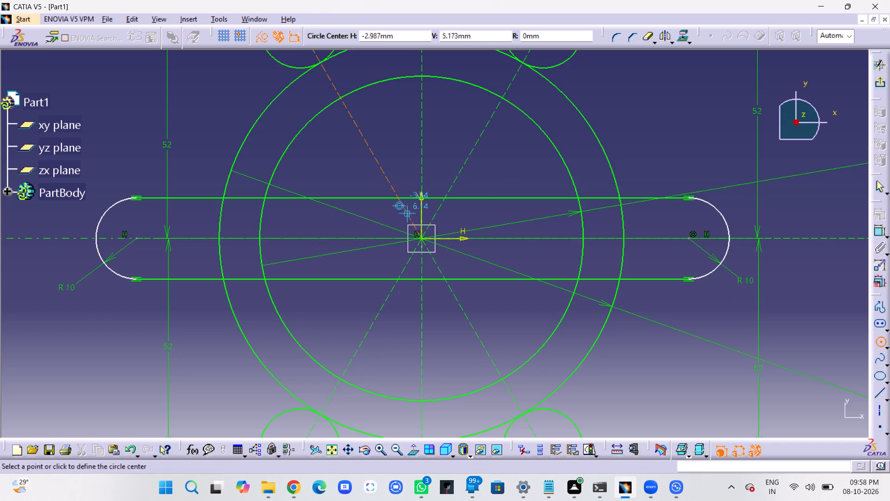
pyautogui.click(420, 238)
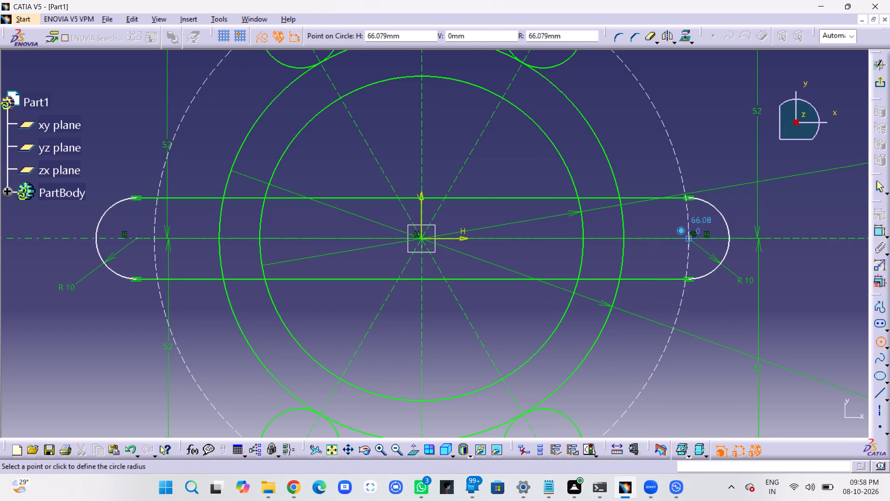
pyautogui.click(679, 237)
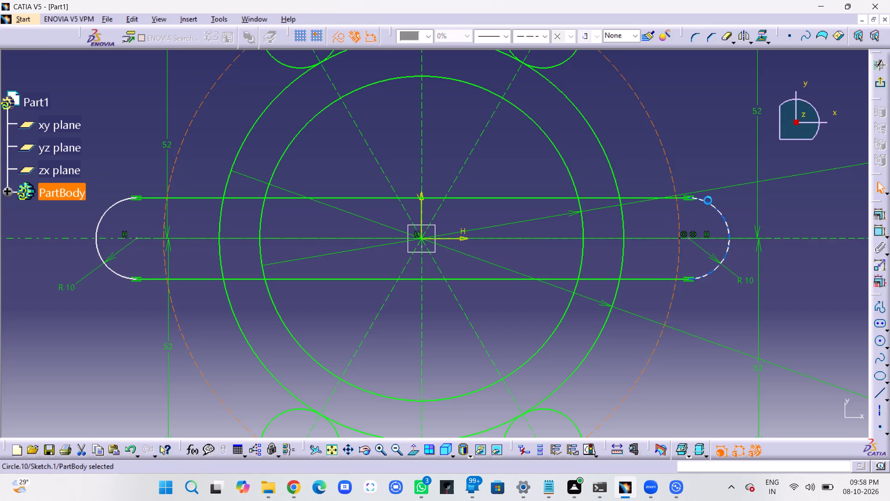
# Dimension the new construction circle as a diameter and set it to 120 mm.
pyautogui.click(877, 216)
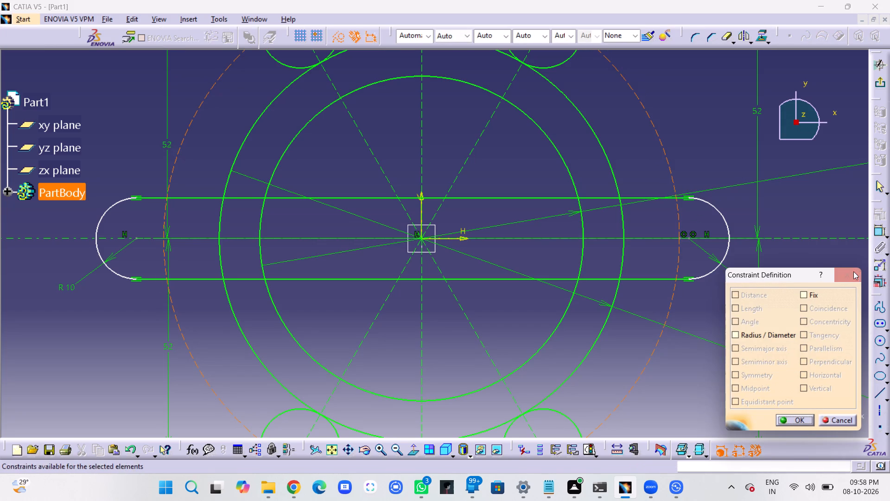
pyautogui.click(849, 276)
pyautogui.click(875, 228)
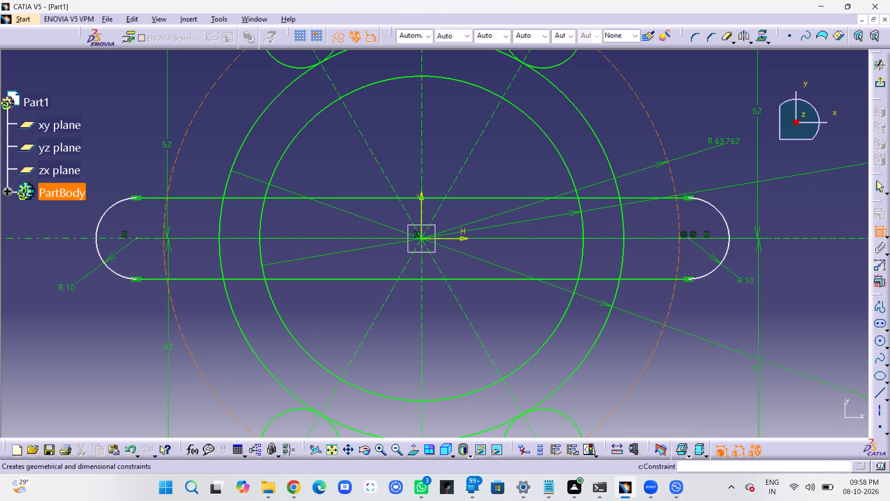
pyautogui.click(720, 127)
pyautogui.doubleClick(721, 126)
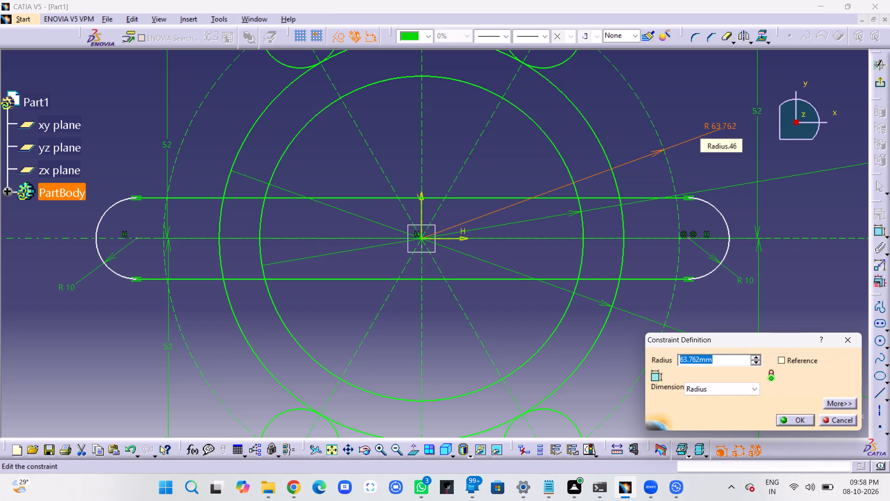
pyautogui.write('120')
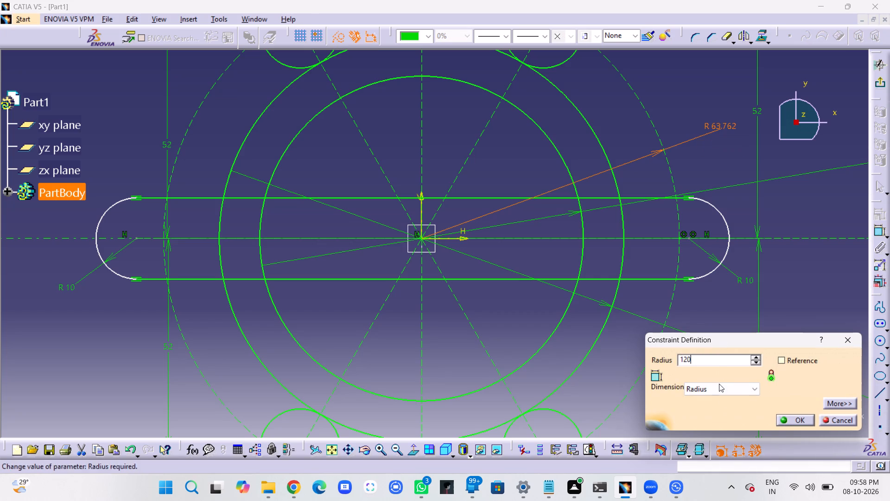
pyautogui.click(742, 384)
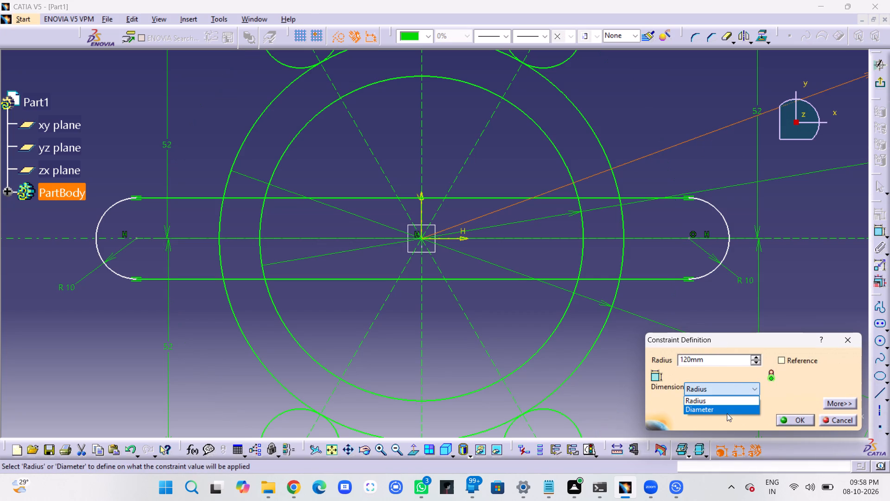
pyautogui.click(727, 413)
pyautogui.click(715, 409)
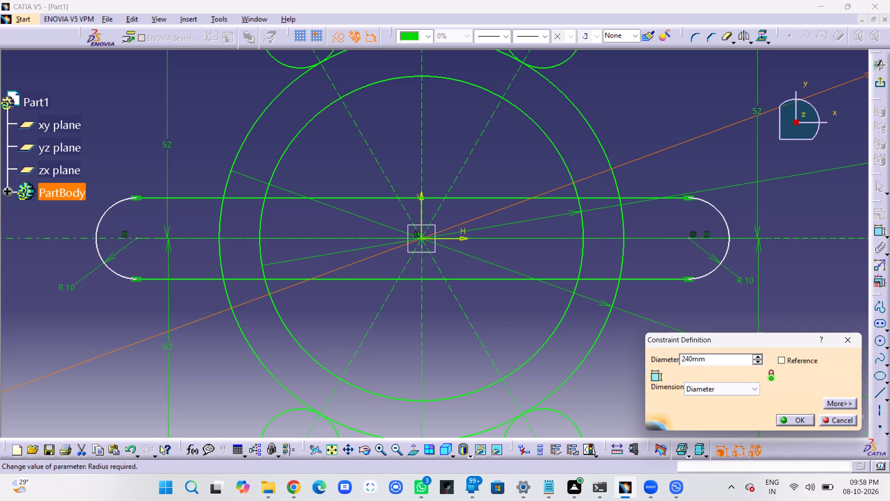
pyautogui.doubleClick(718, 359)
pyautogui.write('120')
pyautogui.press('Return')
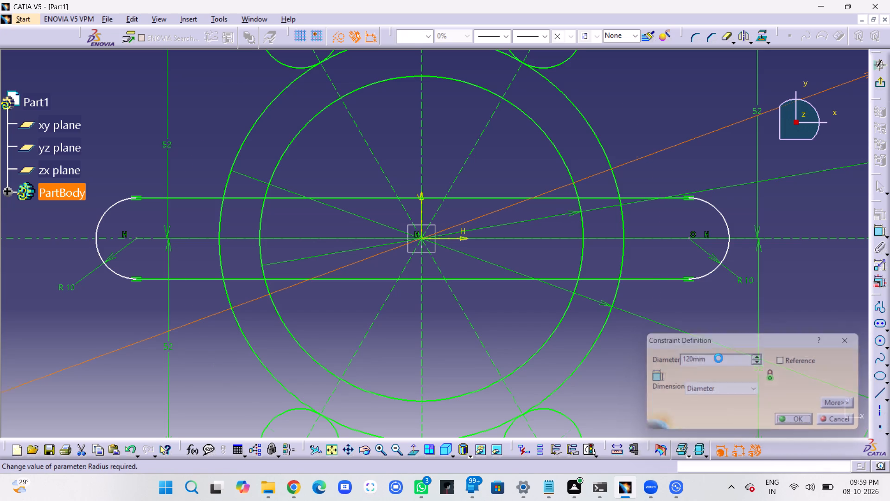
pyautogui.click(725, 305)
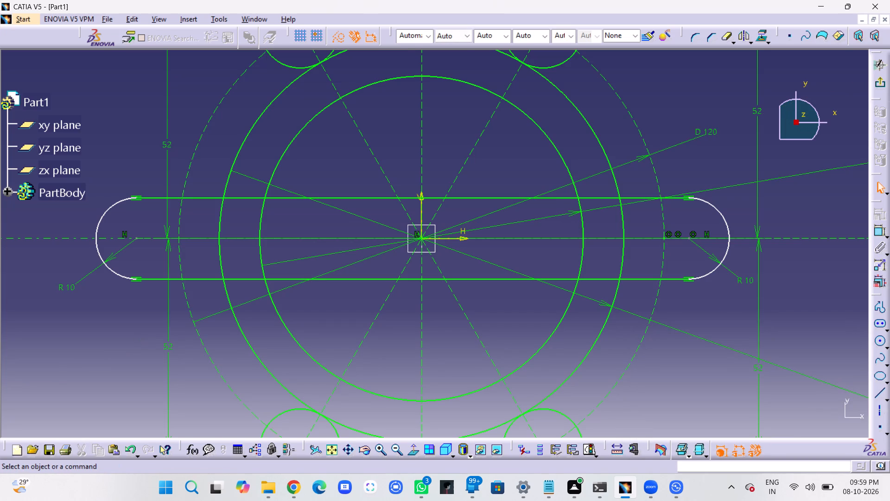
# Make the elongated hole's right arc centre coincident with the point where the 120 mm construction circle crosses the horizontal axis.
pyautogui.keyDown('ctrl'); pyautogui.click(690, 239); pyautogui.keyUp('ctrl')
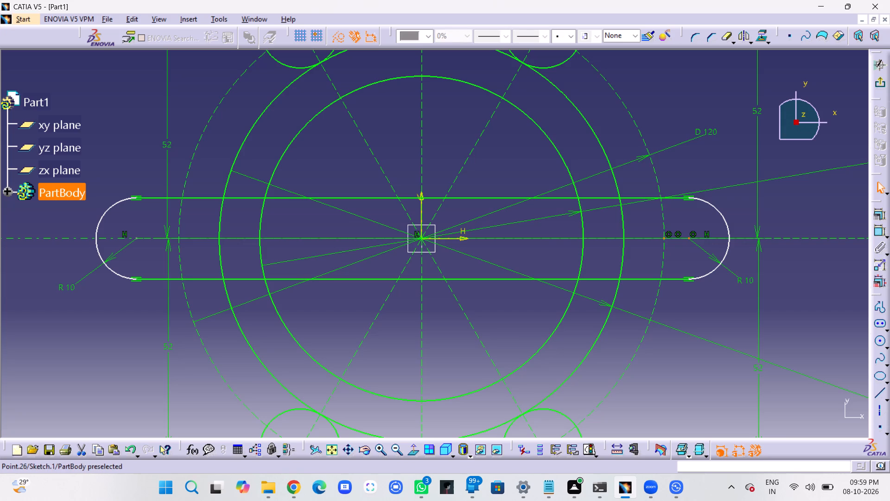
pyautogui.keyDown('ctrl'); pyautogui.click(663, 238); pyautogui.keyUp('ctrl')
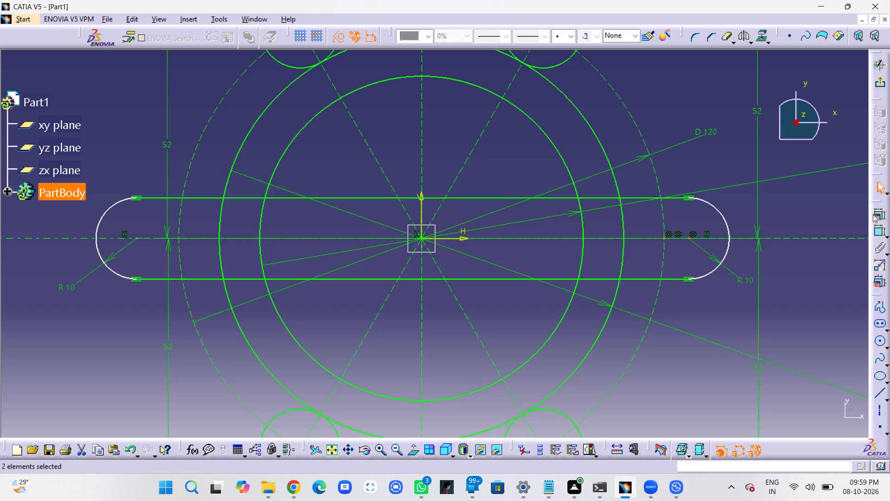
pyautogui.click(873, 214)
pyautogui.click(806, 309)
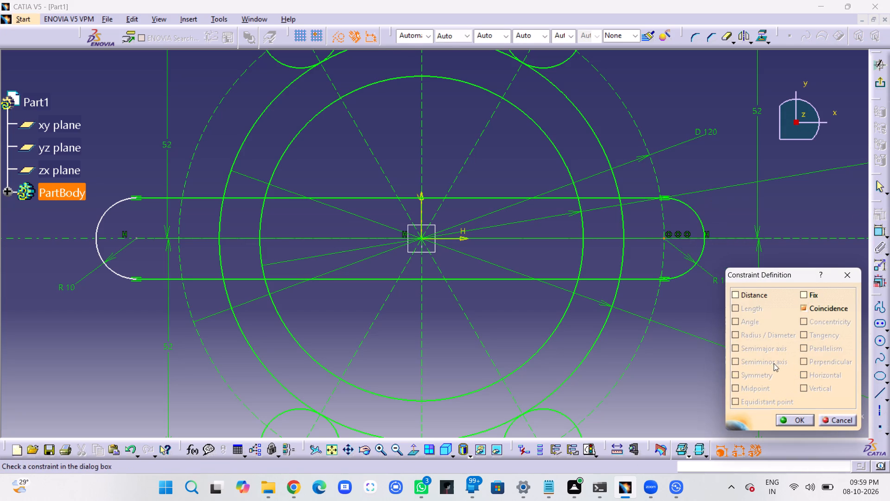
pyautogui.click(793, 419)
pyautogui.click(717, 316)
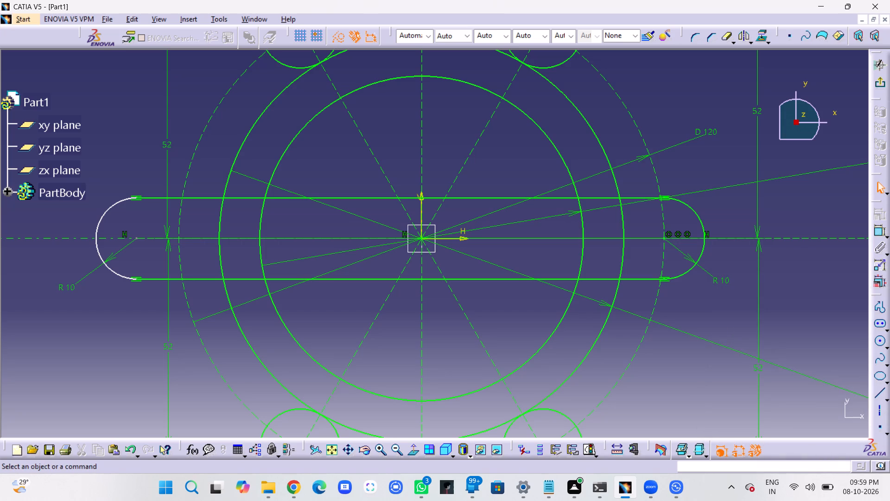
# Make the elongated hole's left arc centre coincident with the 120 mm construction circle.
pyautogui.click(179, 231)
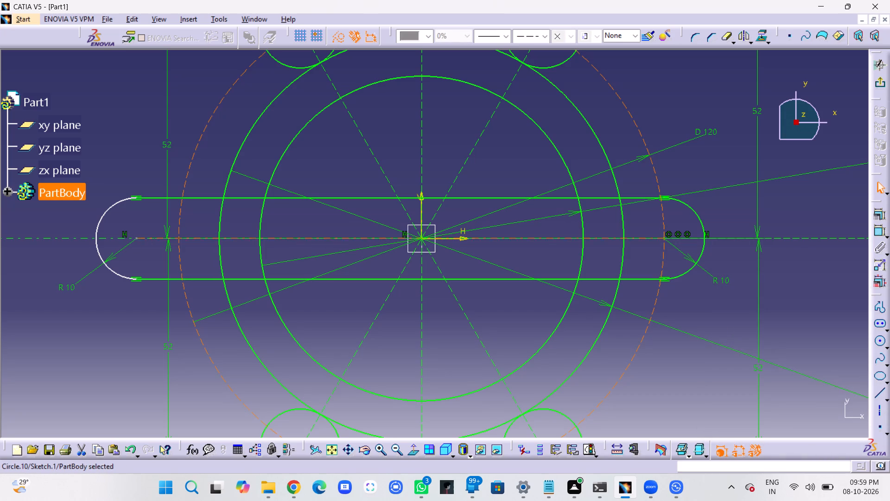
pyautogui.keyDown('ctrl'); pyautogui.click(136, 236); pyautogui.keyUp('ctrl')
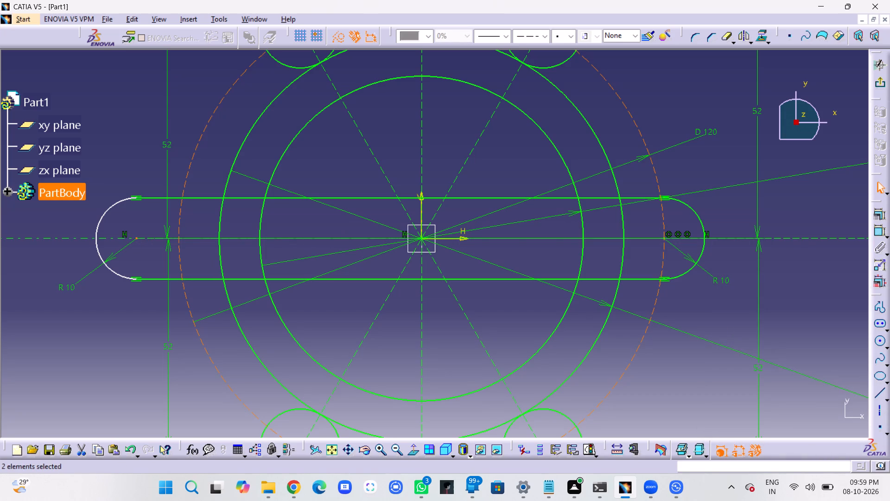
pyautogui.click(878, 215)
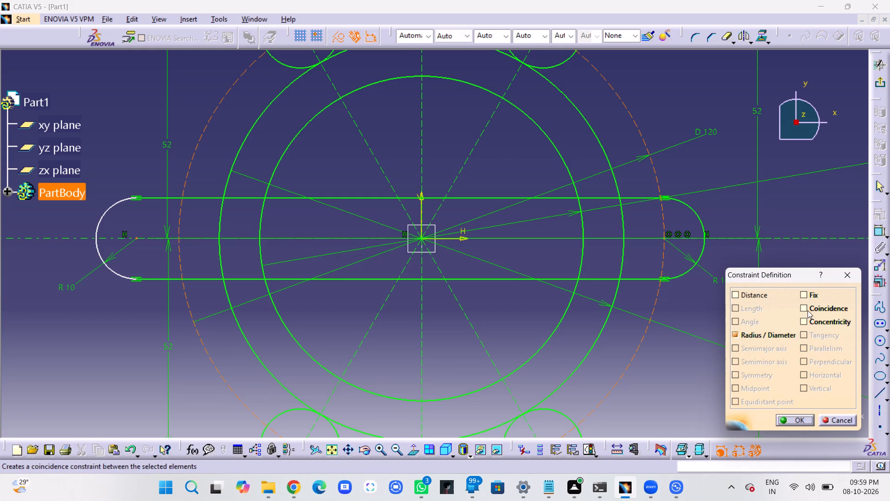
pyautogui.click(803, 308)
pyautogui.click(794, 421)
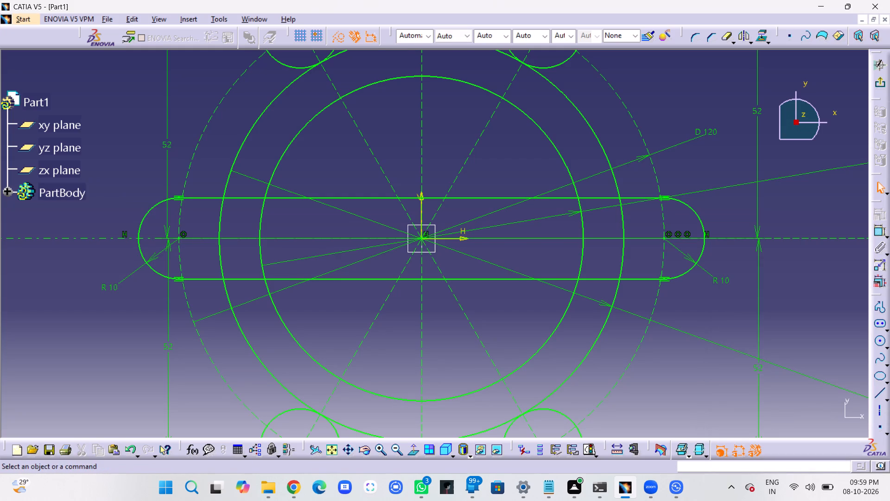
# Draw a second elongated hole inside the R10 one, on the same end centres, with a radius of about 3.4 mm, switching construction mode off.
pyautogui.moveTo(723, 306); pyautogui.dragTo(728, 334, button='middle')
pyautogui.rightClick(723, 306)
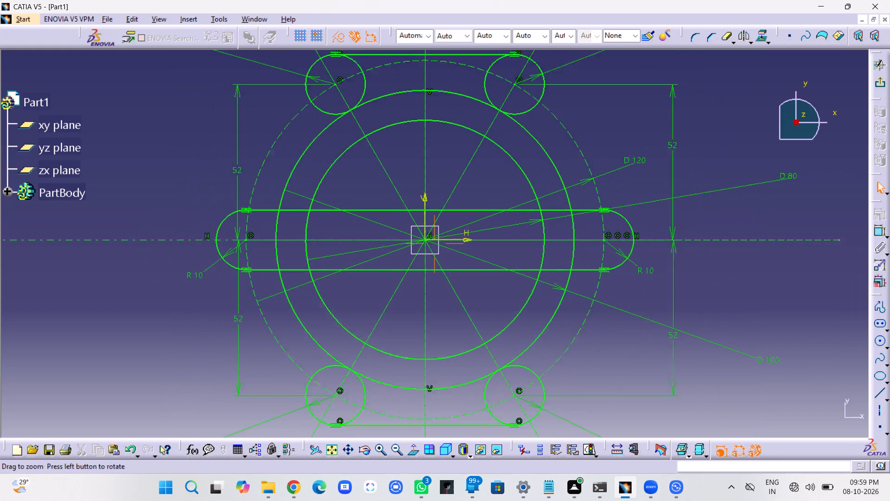
pyautogui.moveTo(728, 334); pyautogui.dragTo(729, 333, button='middle')
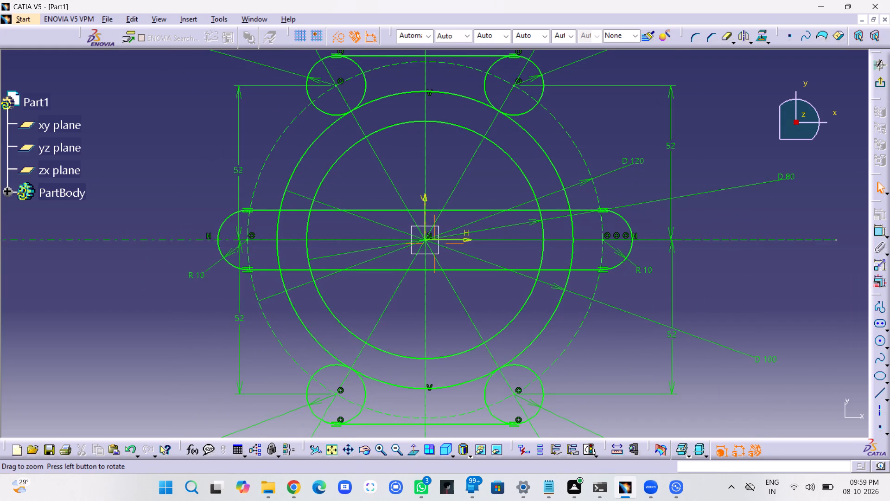
pyautogui.moveTo(729, 333); pyautogui.dragTo(731, 337, button='middle')
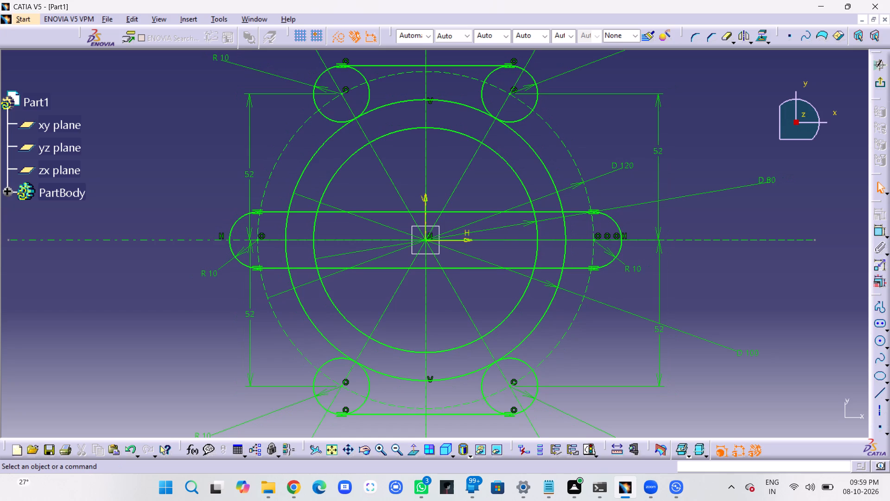
pyautogui.click(880, 325)
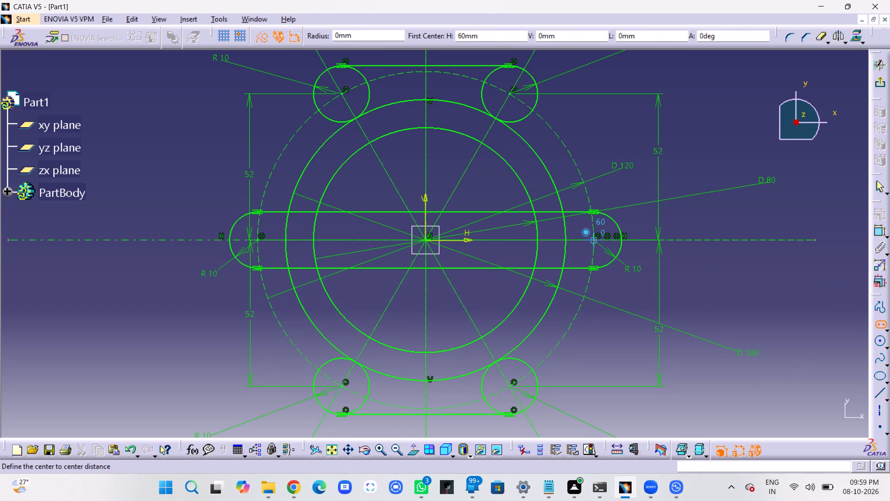
pyautogui.click(593, 240)
pyautogui.click(256, 241)
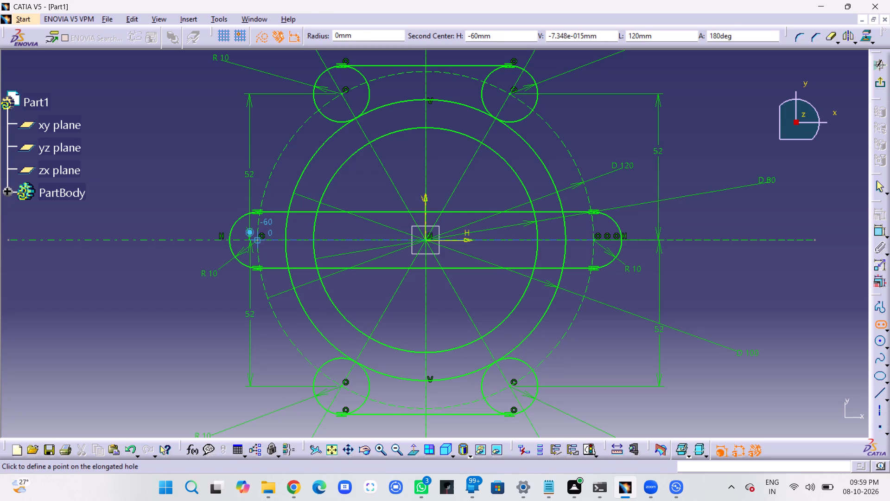
pyautogui.click(267, 36)
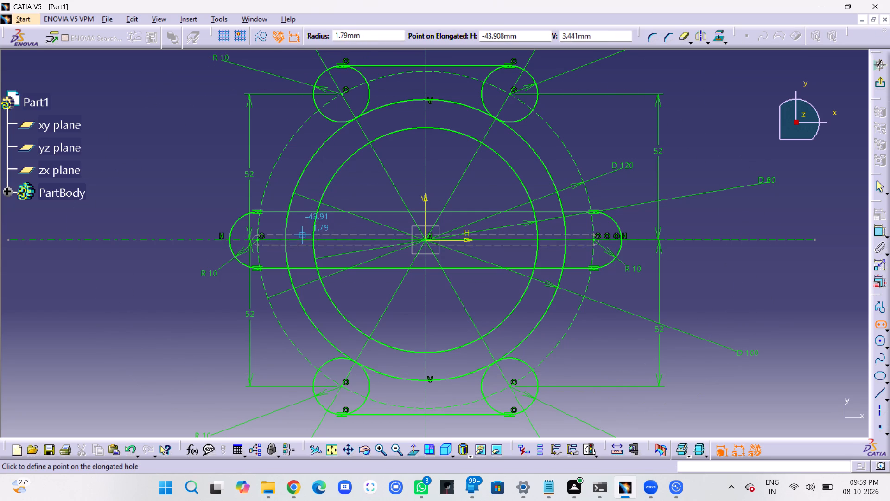
pyautogui.click(303, 230)
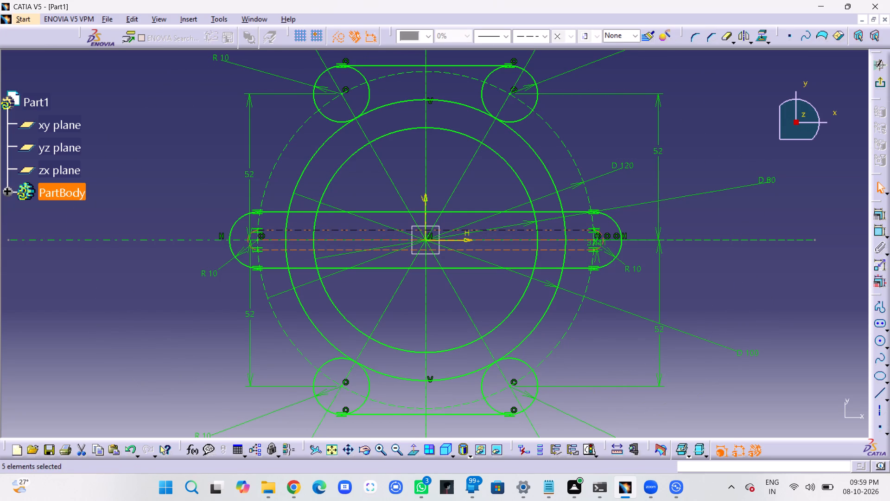
# Delete the automatically added radius dimension at the inner elongated hole's right end.
pyautogui.moveTo(692, 268); pyautogui.dragTo(701, 196, button='middle')
pyautogui.rightClick(693, 268)
pyautogui.middleClick(701, 196)
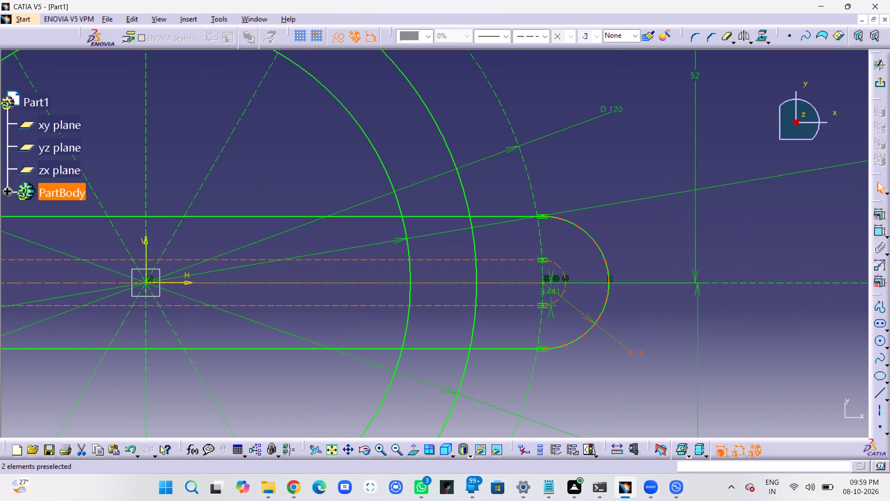
pyautogui.click(550, 293)
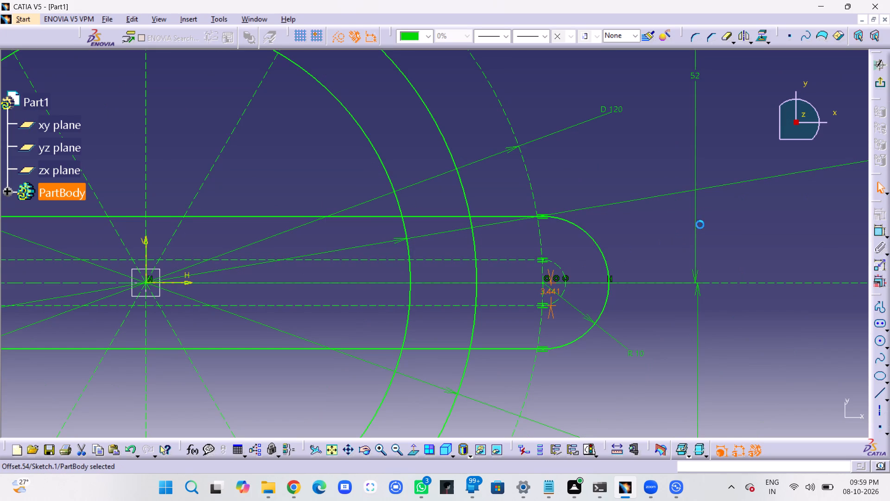
pyautogui.press('Delete')
pyautogui.click(740, 244)
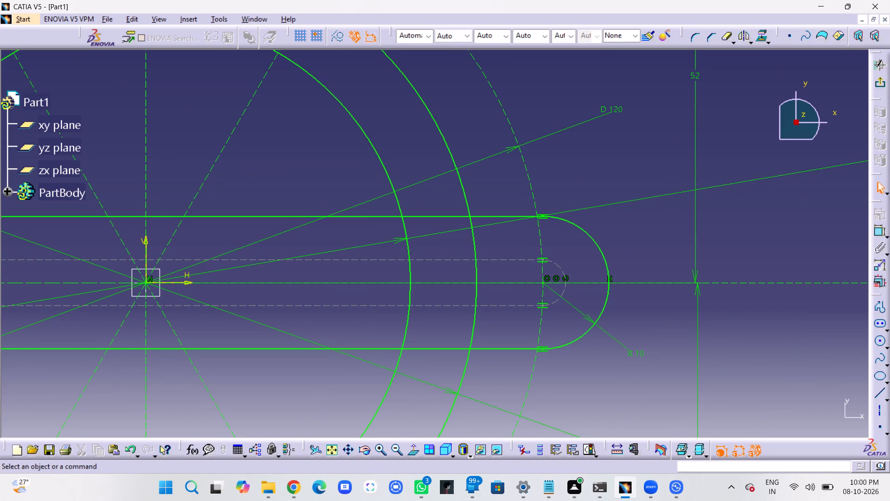
# Convert the inner elongated hole's two end arcs and two straight lines from construction to standard elements.
pyautogui.click(559, 265)
pyautogui.keyDown('ctrl'); pyautogui.click(508, 258); pyautogui.keyUp('ctrl')
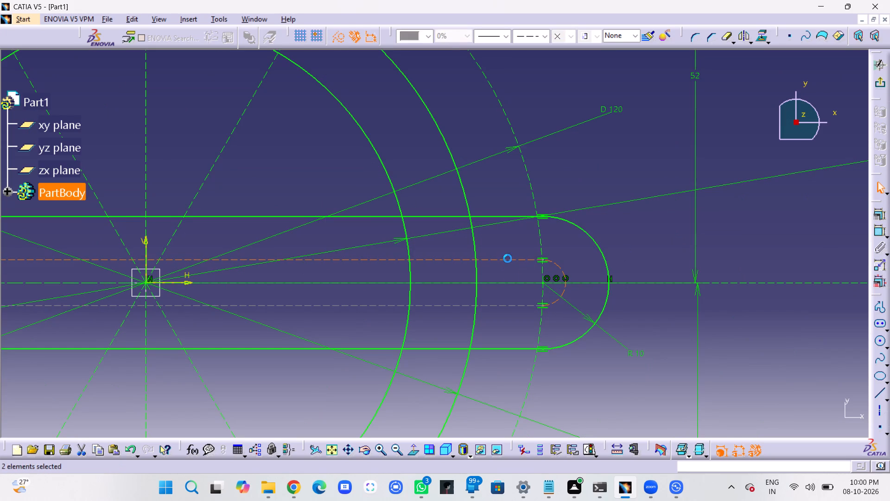
pyautogui.keyDown('ctrl'); pyautogui.click(511, 305); pyautogui.keyUp('ctrl')
pyautogui.moveTo(612, 267); pyautogui.dragTo(621, 333, button='middle')
pyautogui.rightClick(612, 267)
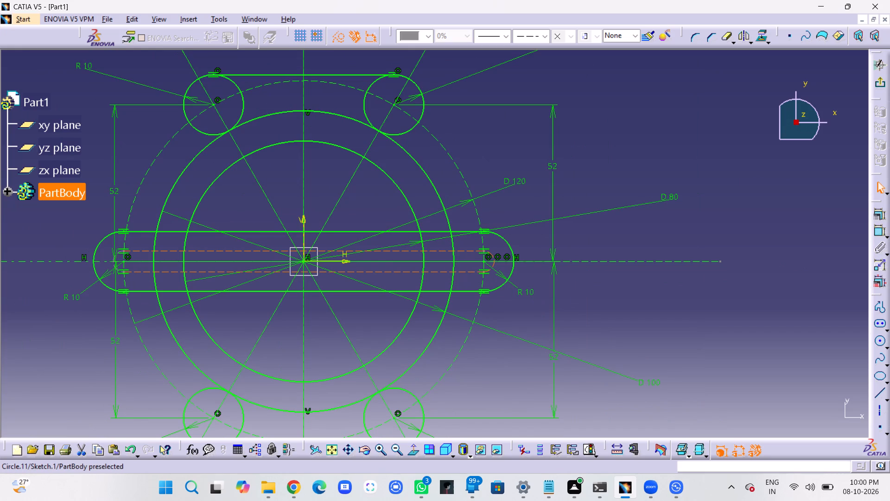
pyautogui.moveTo(169, 254); pyautogui.dragTo(414, 206, button='middle')
pyautogui.rightClick(411, 254)
pyautogui.middleClick(414, 203)
pyautogui.moveTo(414, 199); pyautogui.dragTo(414, 192, button='middle')
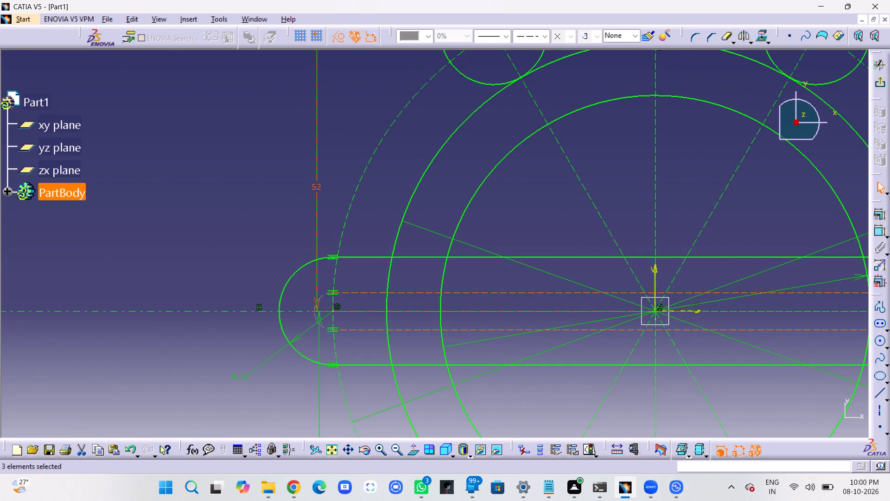
pyautogui.keyDown('ctrl'); pyautogui.click(323, 296); pyautogui.keyUp('ctrl')
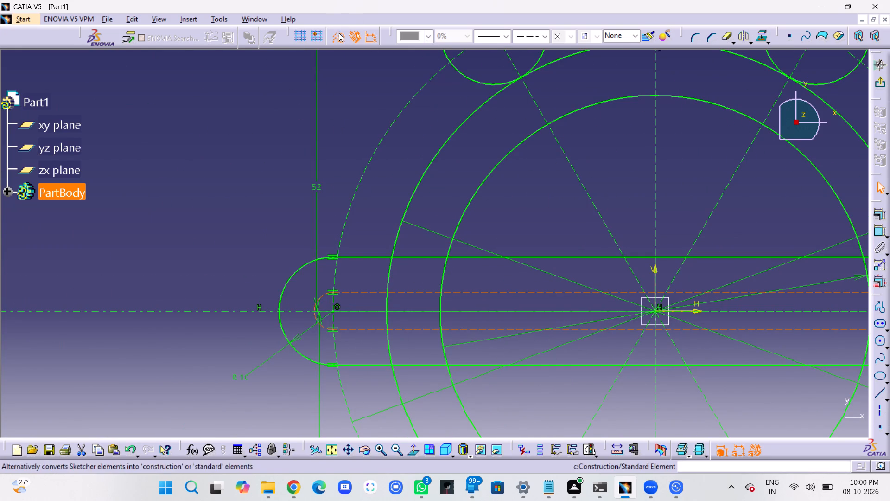
pyautogui.click(345, 36)
pyautogui.click(469, 154)
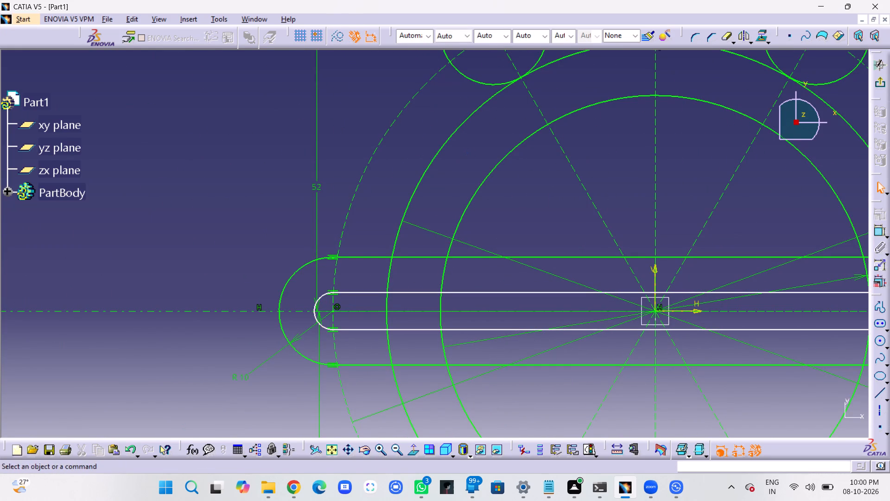
pyautogui.moveTo(518, 174); pyautogui.dragTo(303, 210, button='middle')
pyautogui.rightClick(290, 174)
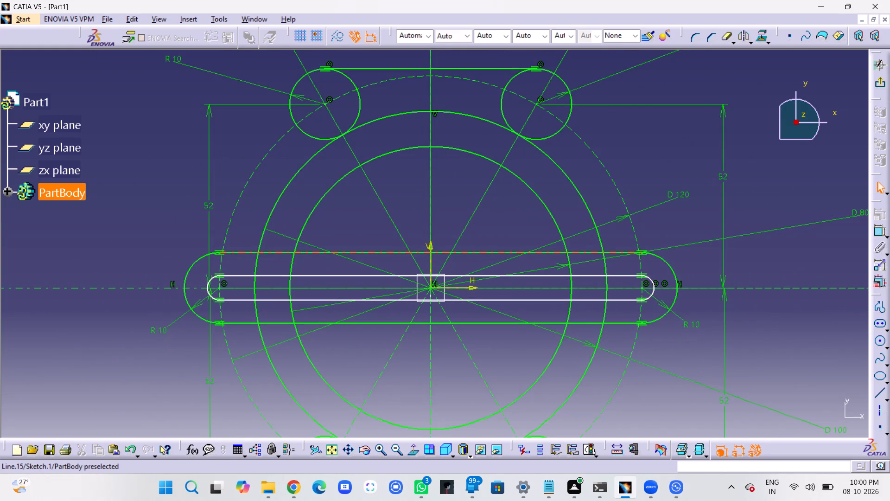
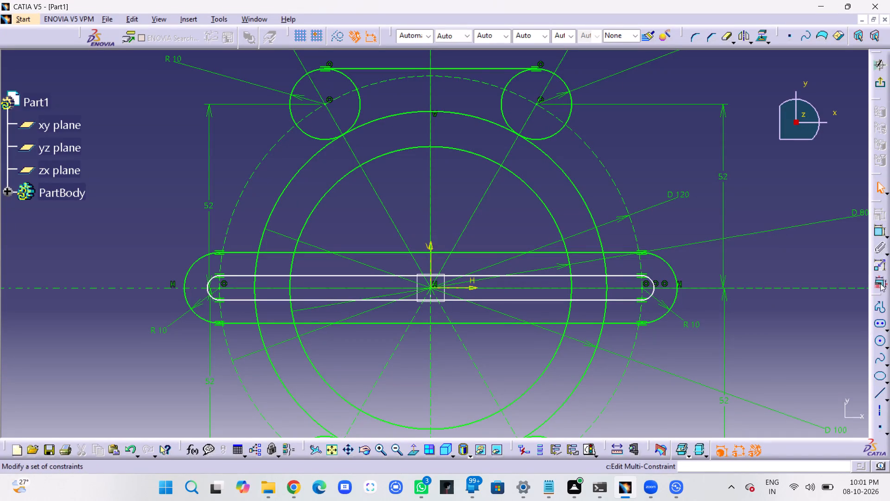
# Dimension the radius of the inner elongated hole's right end arc and set it to 5 mm.
pyautogui.click(879, 233)
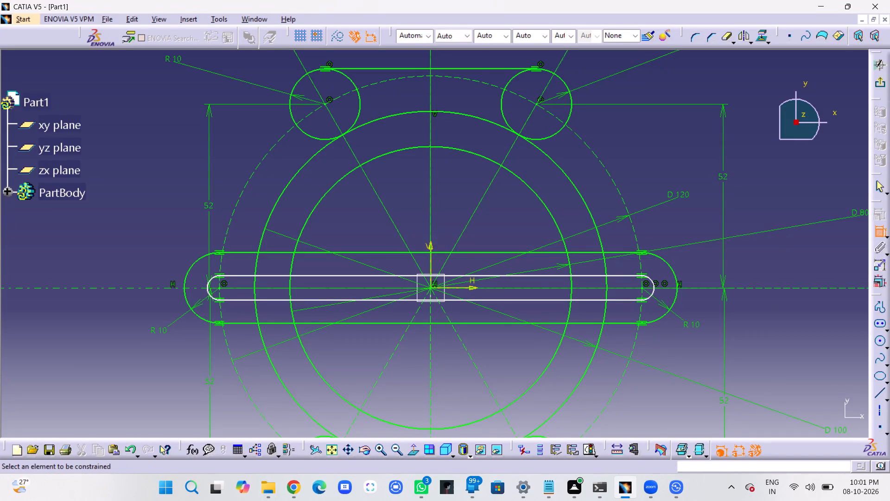
pyautogui.click(652, 292)
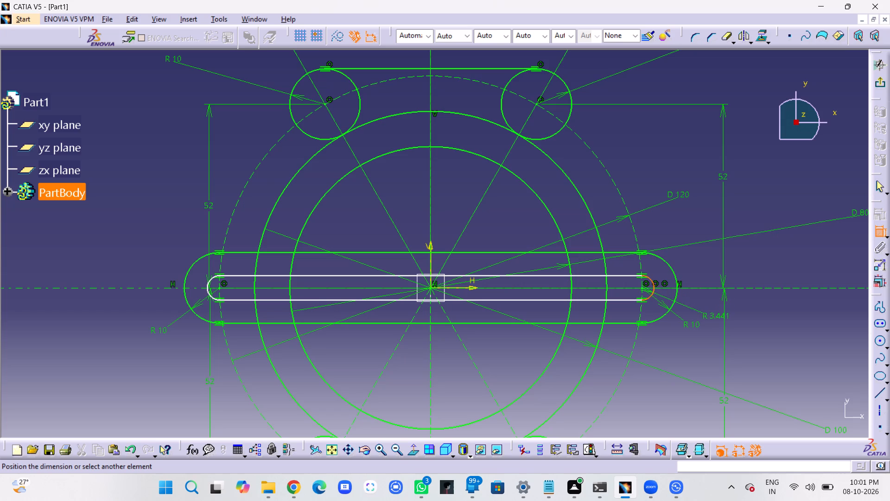
pyautogui.click(707, 315)
pyautogui.click(713, 315)
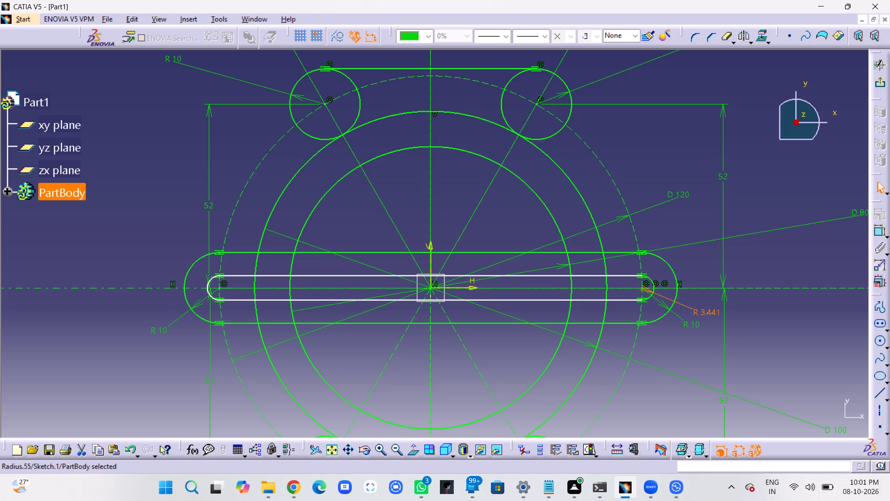
pyautogui.click(713, 315)
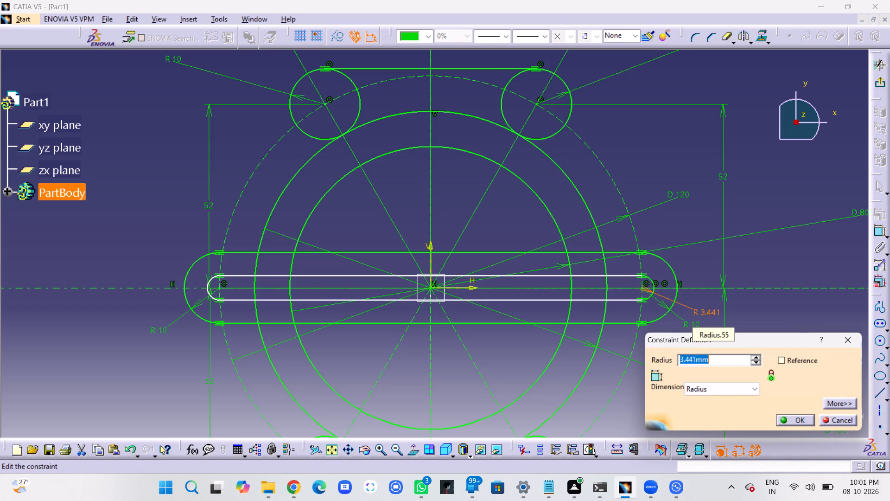
pyautogui.press('5')
pyautogui.press('Return')
pyautogui.click(759, 331)
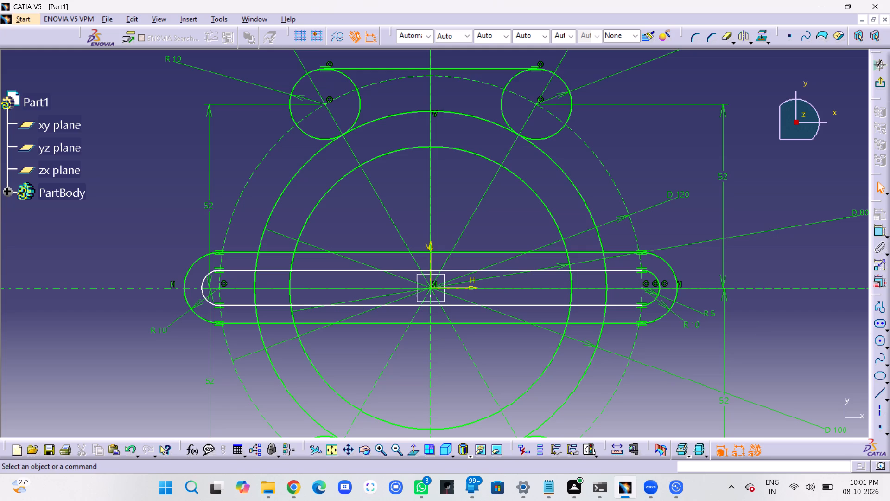
# Add a radius dimension to the inner elongated hole's left end arc.
pyautogui.click(879, 230)
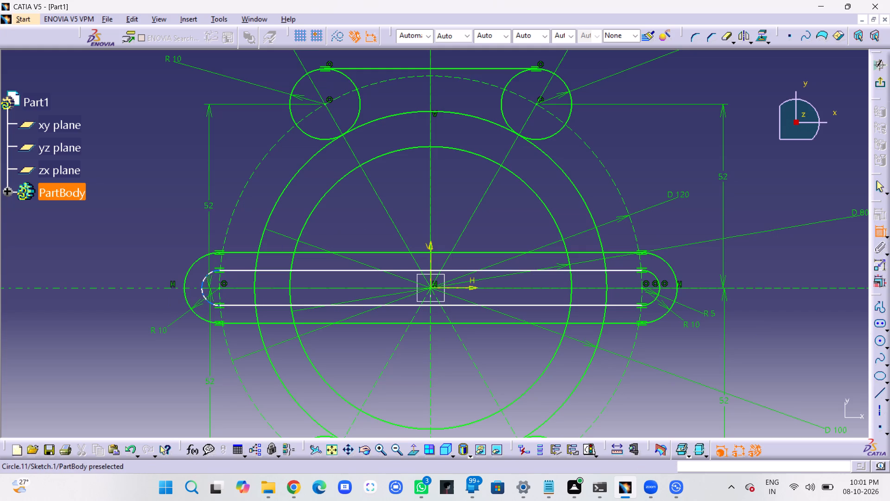
pyautogui.click(204, 279)
pyautogui.click(181, 227)
pyautogui.click(152, 226)
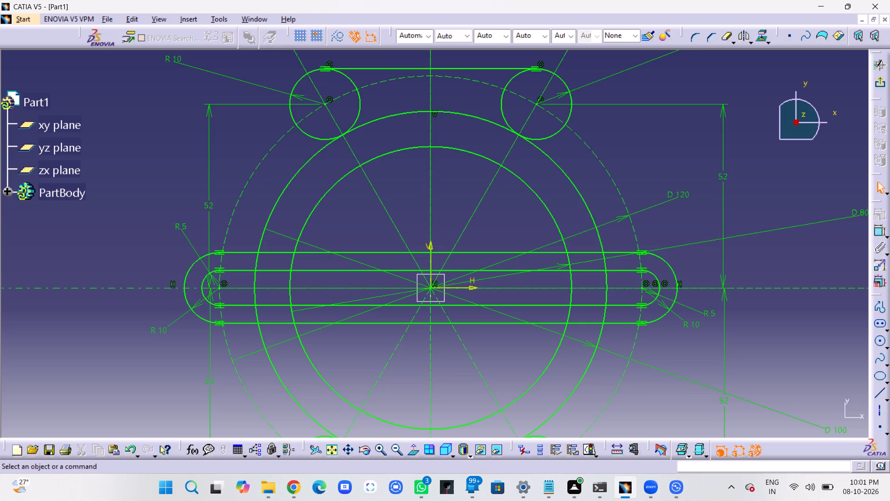
# Examine the whole sketch around the four R10 corner circles, the central circles and the nested elongated holes.
pyautogui.moveTo(771, 254); pyautogui.dragTo(773, 275, button='middle')
pyautogui.rightClick(771, 254)
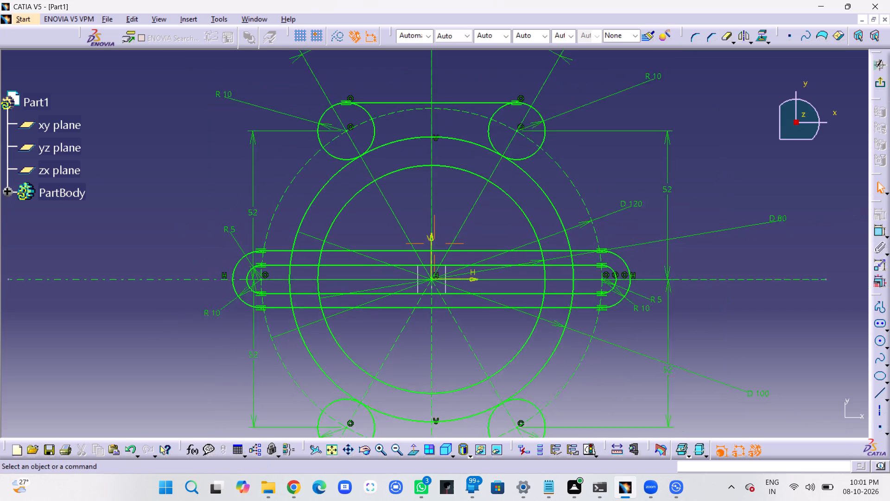
pyautogui.moveTo(773, 275); pyautogui.dragTo(775, 283, button='middle')
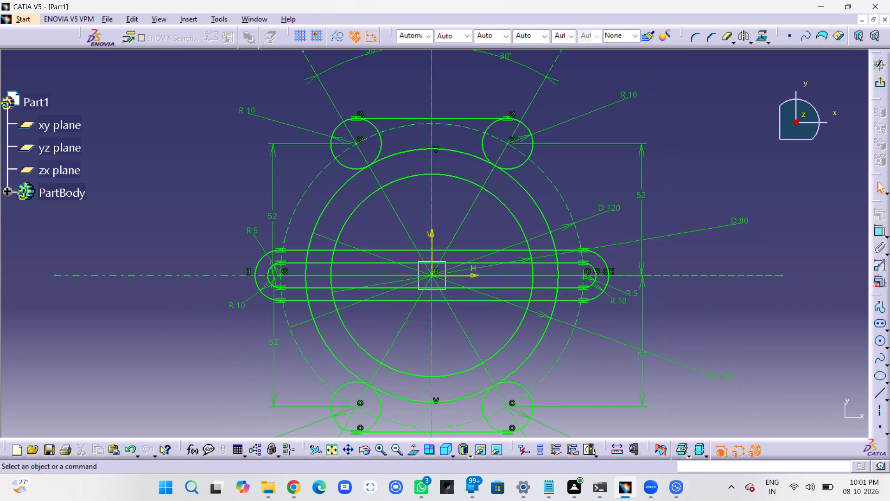
pyautogui.moveTo(727, 317); pyautogui.dragTo(761, 320, button='middle')
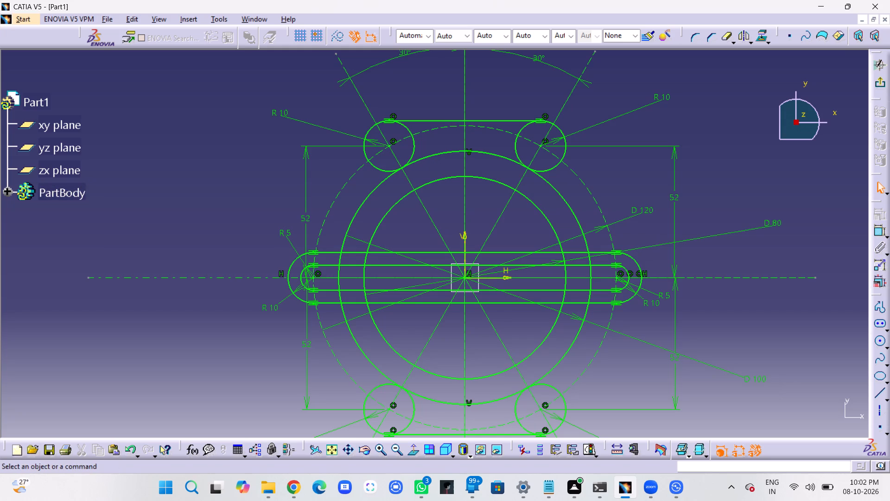
pyautogui.moveTo(547, 313); pyautogui.dragTo(557, 209, button='middle')
pyautogui.middleClick(561, 192)
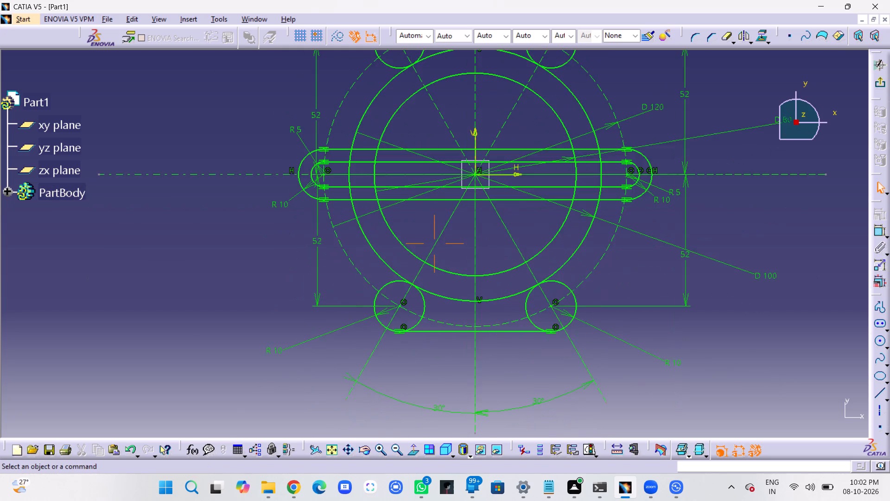
pyautogui.moveTo(514, 228); pyautogui.dragTo(654, 330, button='middle')
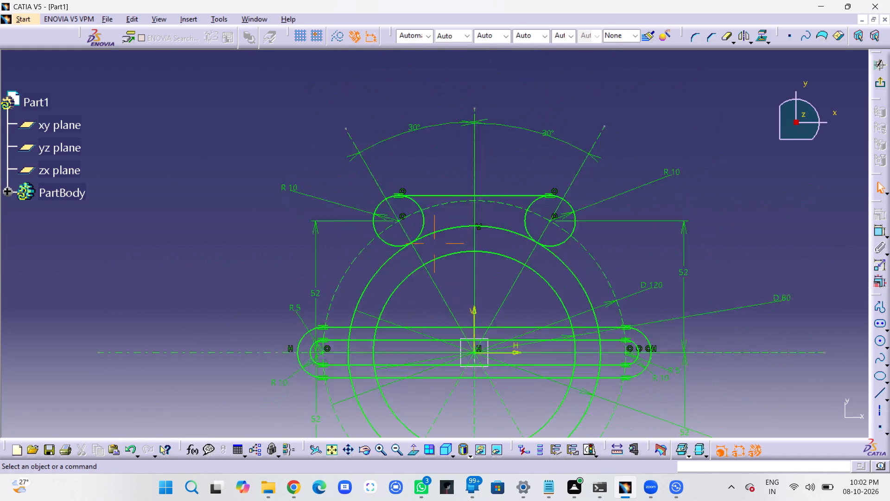
pyautogui.moveTo(654, 330); pyautogui.dragTo(666, 275, button='middle')
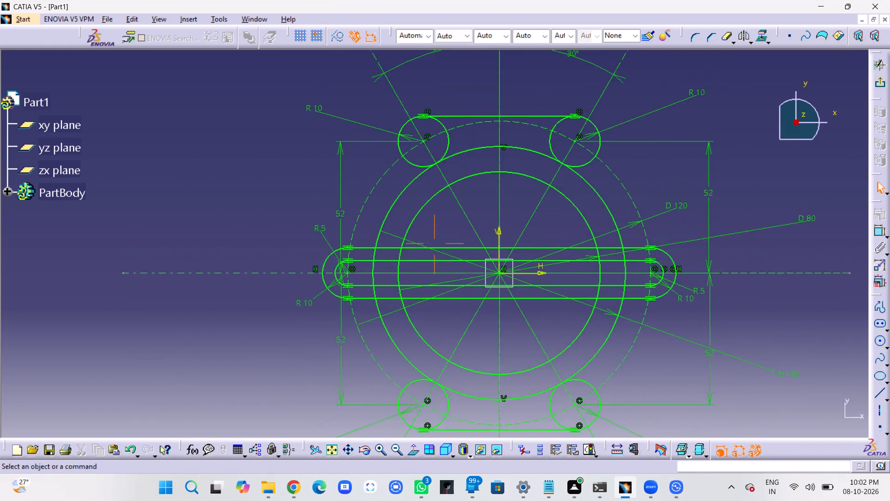
pyautogui.moveTo(666, 275); pyautogui.dragTo(676, 254, button='middle')
pyautogui.moveTo(676, 254); pyautogui.dragTo(681, 238, button='middle')
pyautogui.rightClick(676, 254)
pyautogui.moveTo(674, 199); pyautogui.dragTo(581, 187, button='middle')
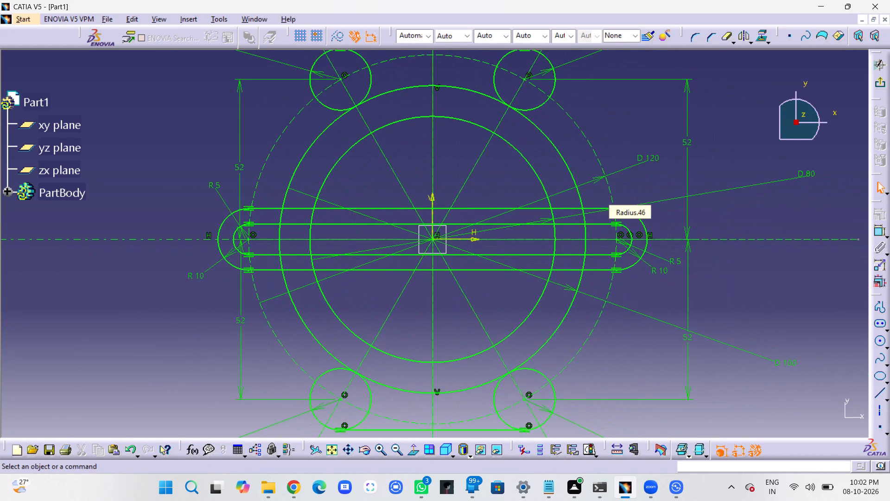
pyautogui.moveTo(581, 187); pyautogui.dragTo(572, 187, button='middle')
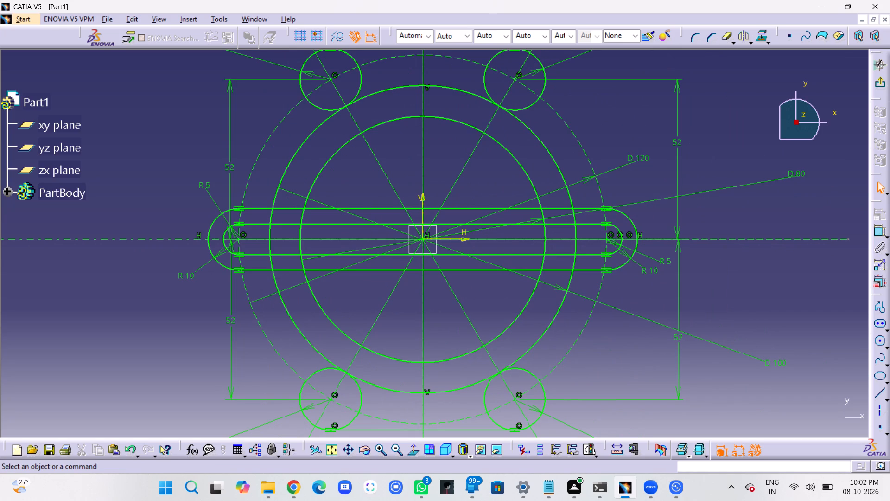
pyautogui.click(888, 345)
pyautogui.click(800, 323)
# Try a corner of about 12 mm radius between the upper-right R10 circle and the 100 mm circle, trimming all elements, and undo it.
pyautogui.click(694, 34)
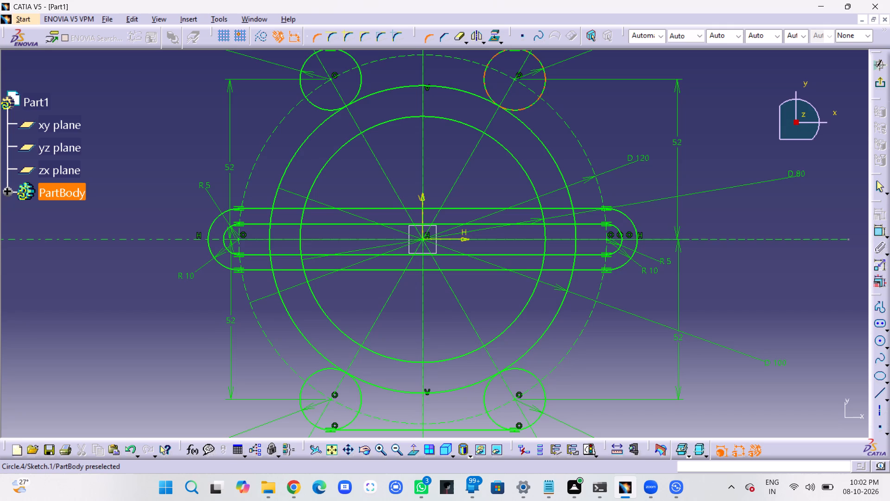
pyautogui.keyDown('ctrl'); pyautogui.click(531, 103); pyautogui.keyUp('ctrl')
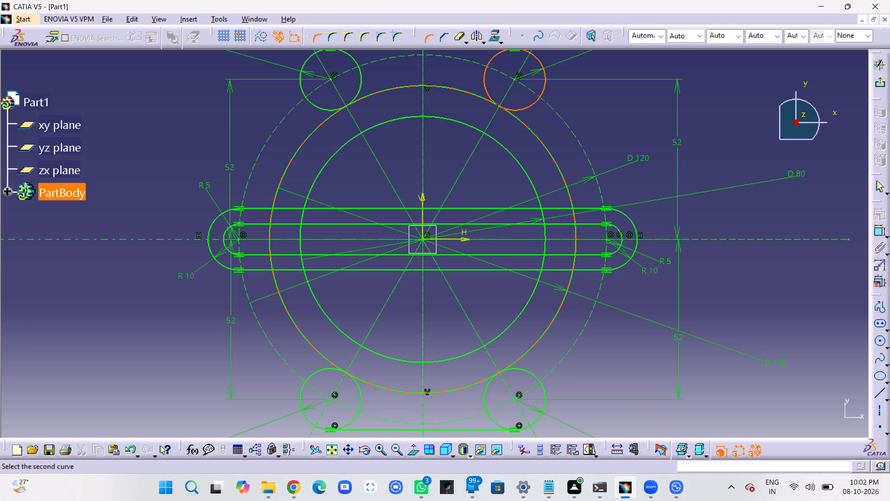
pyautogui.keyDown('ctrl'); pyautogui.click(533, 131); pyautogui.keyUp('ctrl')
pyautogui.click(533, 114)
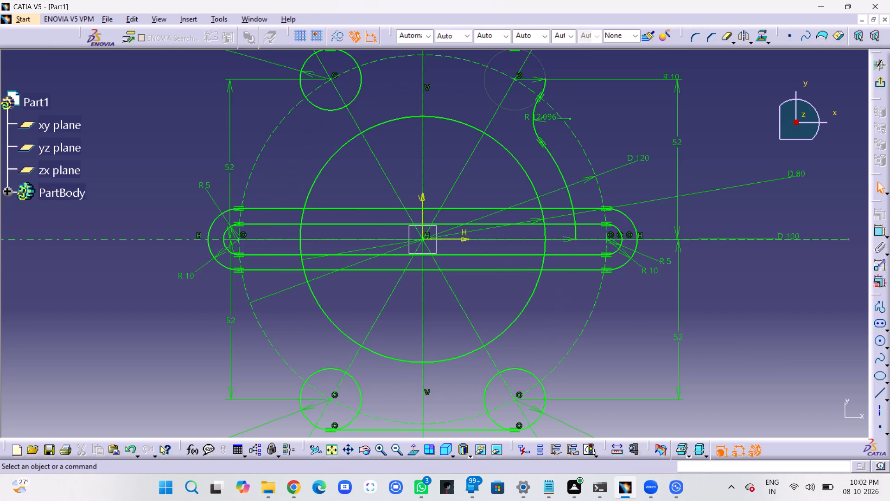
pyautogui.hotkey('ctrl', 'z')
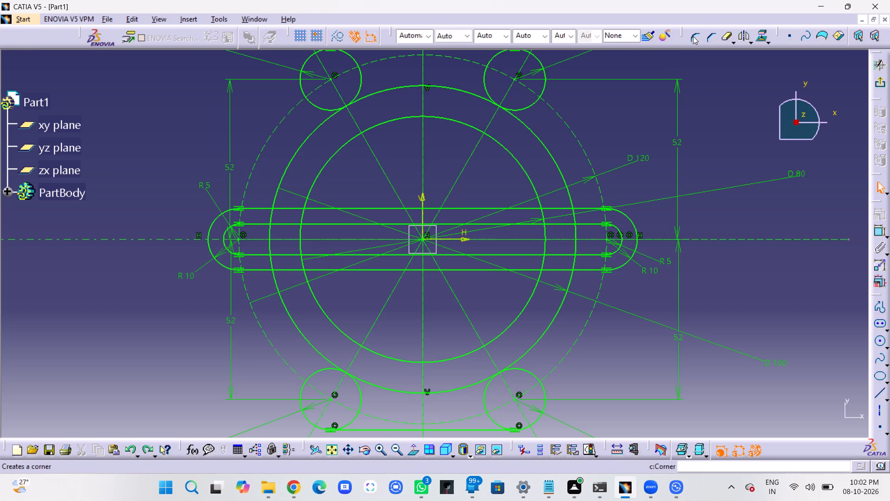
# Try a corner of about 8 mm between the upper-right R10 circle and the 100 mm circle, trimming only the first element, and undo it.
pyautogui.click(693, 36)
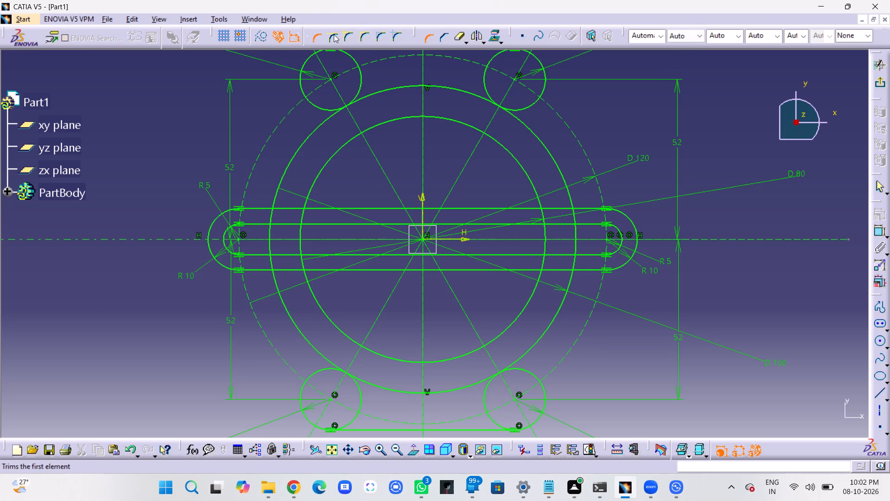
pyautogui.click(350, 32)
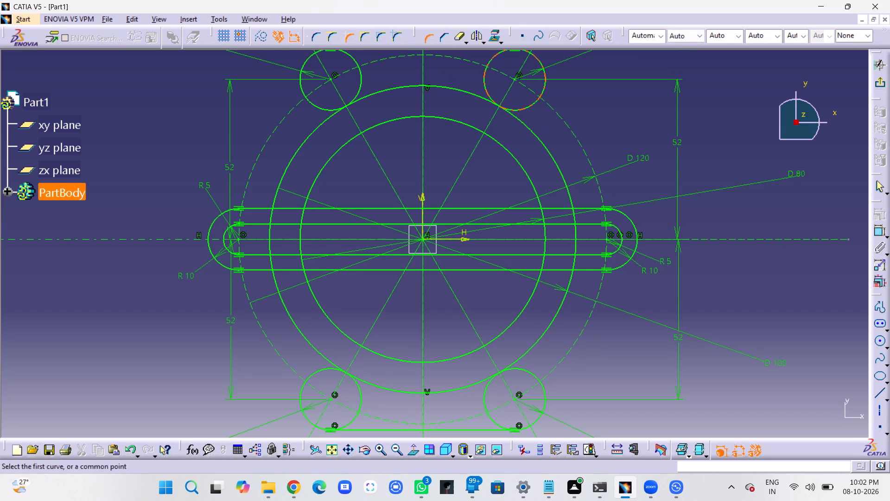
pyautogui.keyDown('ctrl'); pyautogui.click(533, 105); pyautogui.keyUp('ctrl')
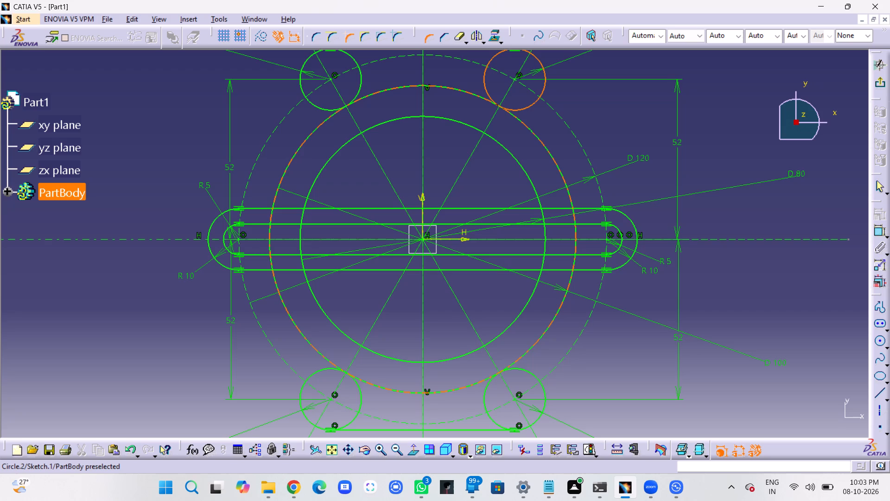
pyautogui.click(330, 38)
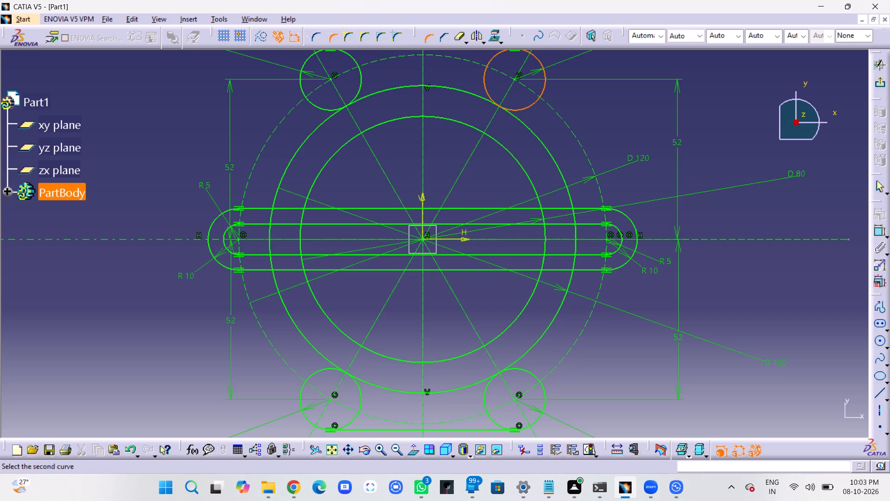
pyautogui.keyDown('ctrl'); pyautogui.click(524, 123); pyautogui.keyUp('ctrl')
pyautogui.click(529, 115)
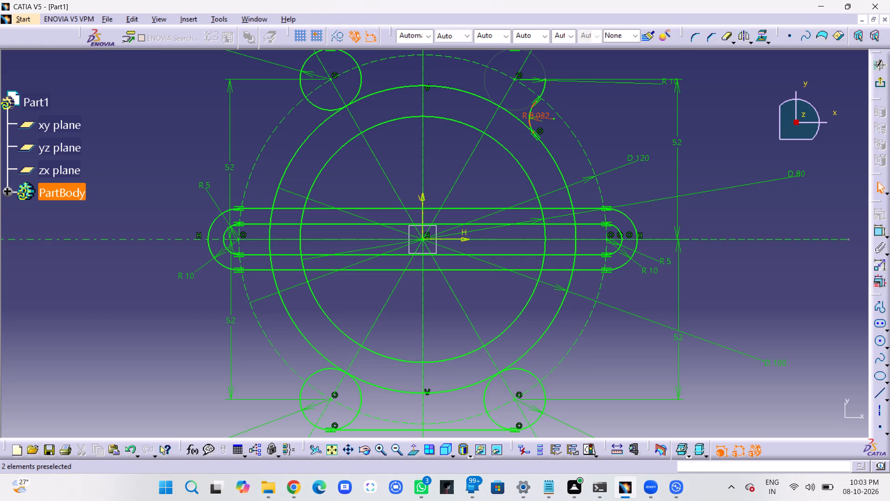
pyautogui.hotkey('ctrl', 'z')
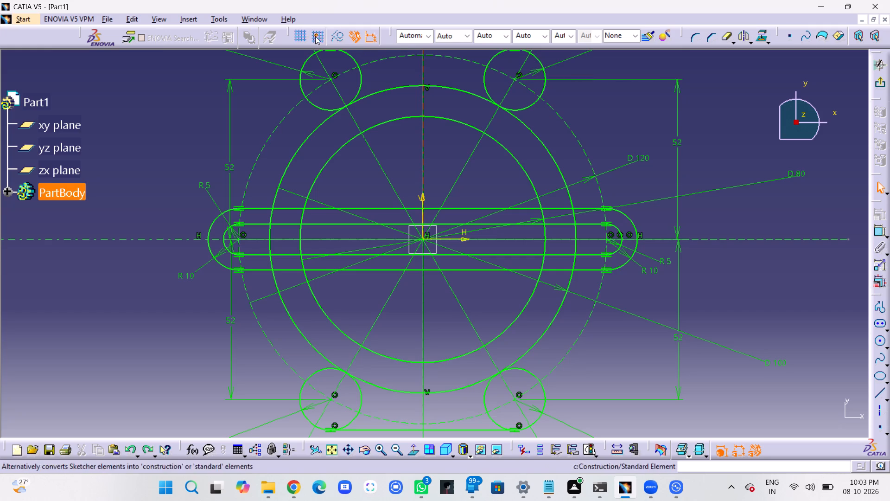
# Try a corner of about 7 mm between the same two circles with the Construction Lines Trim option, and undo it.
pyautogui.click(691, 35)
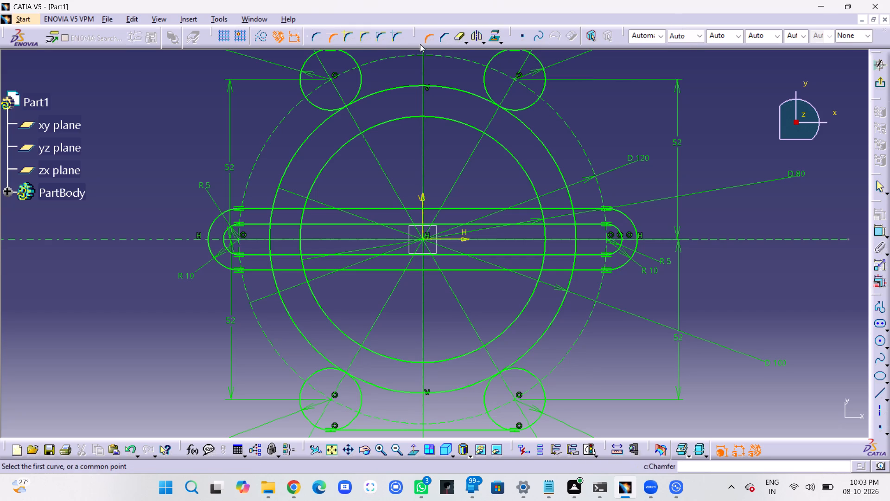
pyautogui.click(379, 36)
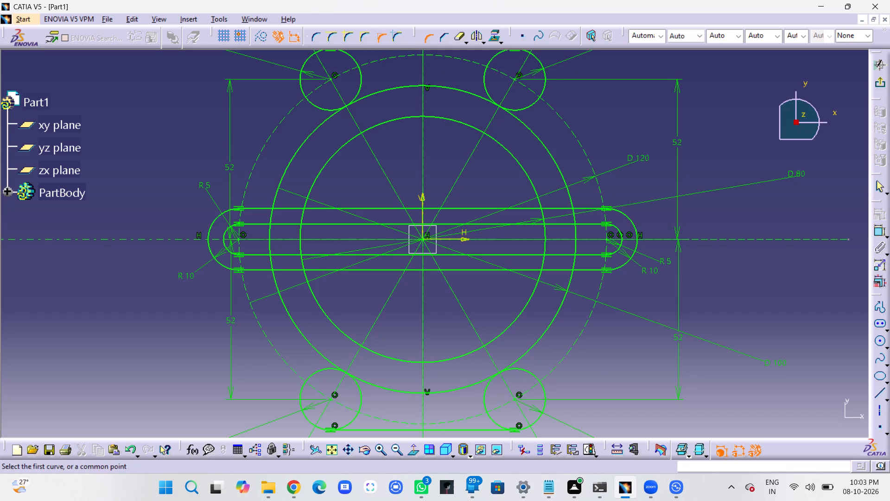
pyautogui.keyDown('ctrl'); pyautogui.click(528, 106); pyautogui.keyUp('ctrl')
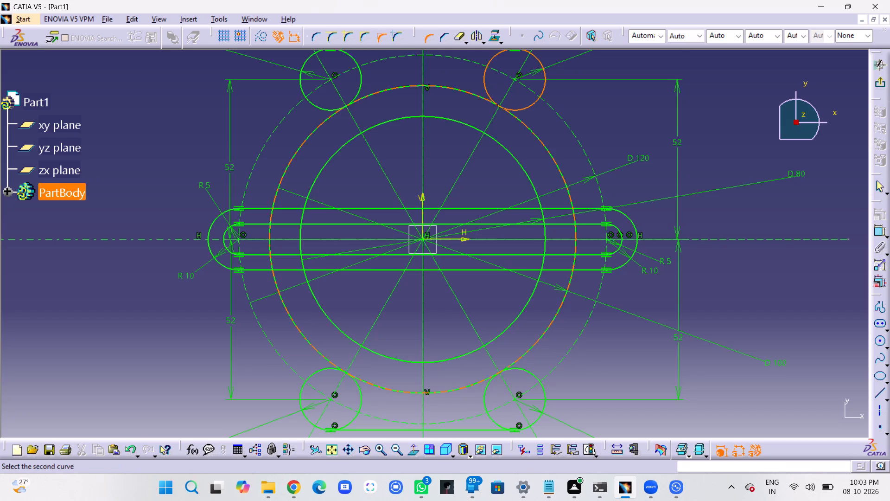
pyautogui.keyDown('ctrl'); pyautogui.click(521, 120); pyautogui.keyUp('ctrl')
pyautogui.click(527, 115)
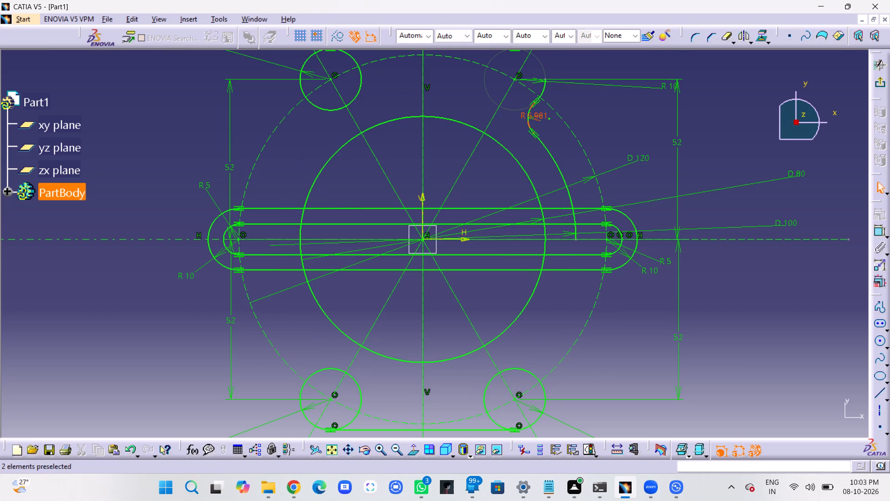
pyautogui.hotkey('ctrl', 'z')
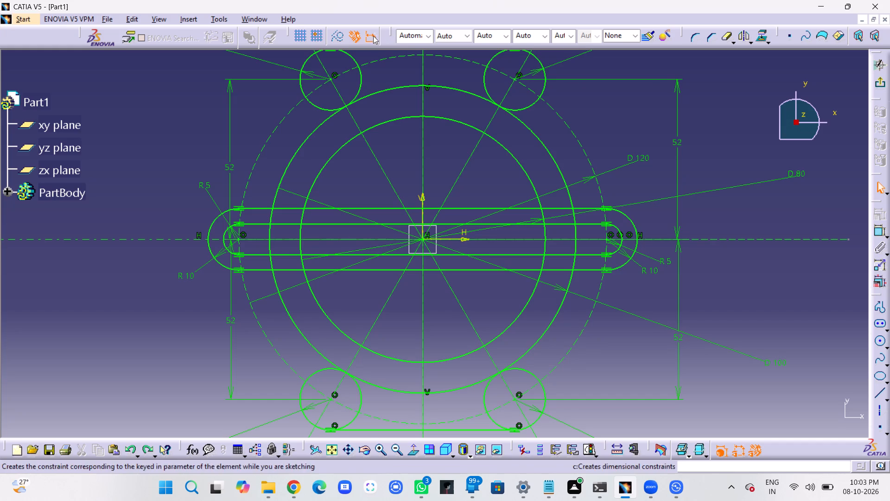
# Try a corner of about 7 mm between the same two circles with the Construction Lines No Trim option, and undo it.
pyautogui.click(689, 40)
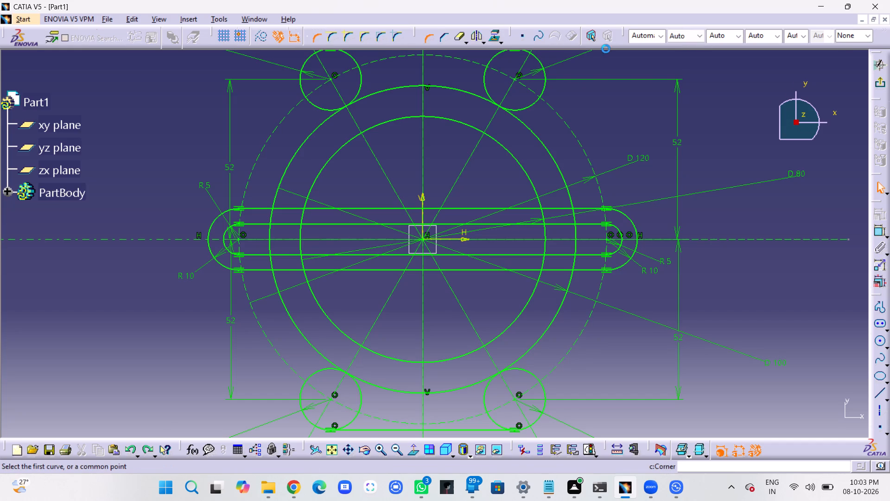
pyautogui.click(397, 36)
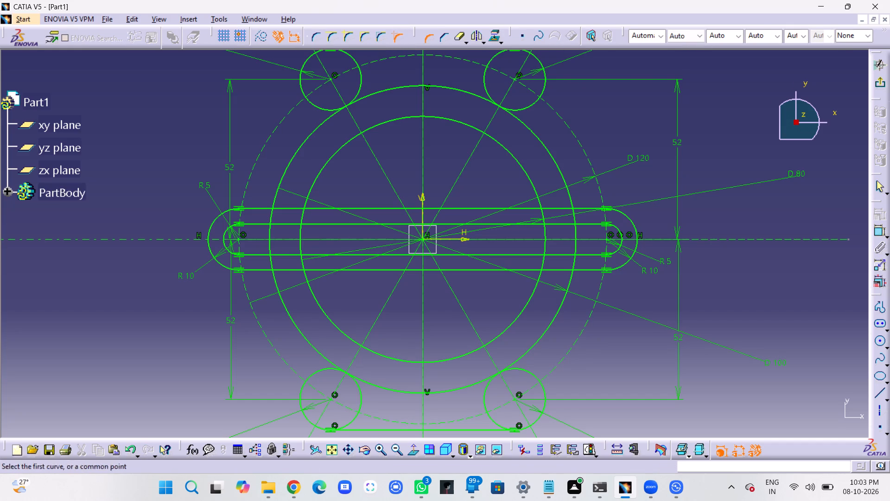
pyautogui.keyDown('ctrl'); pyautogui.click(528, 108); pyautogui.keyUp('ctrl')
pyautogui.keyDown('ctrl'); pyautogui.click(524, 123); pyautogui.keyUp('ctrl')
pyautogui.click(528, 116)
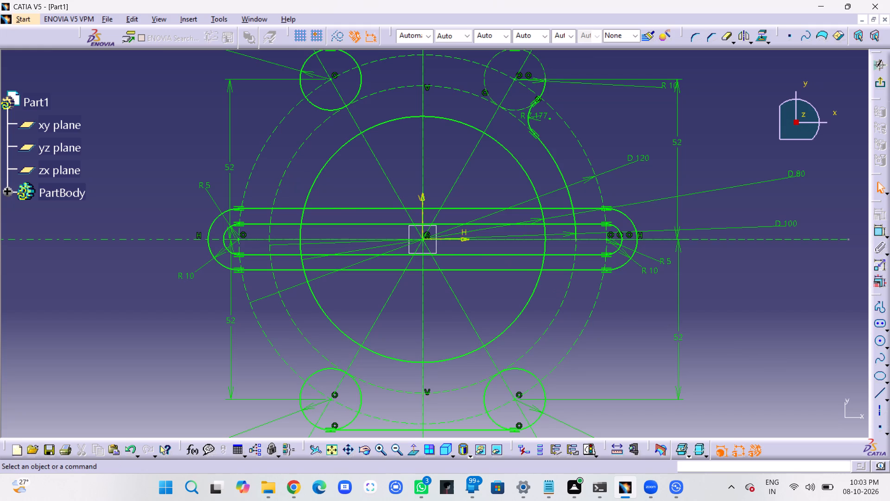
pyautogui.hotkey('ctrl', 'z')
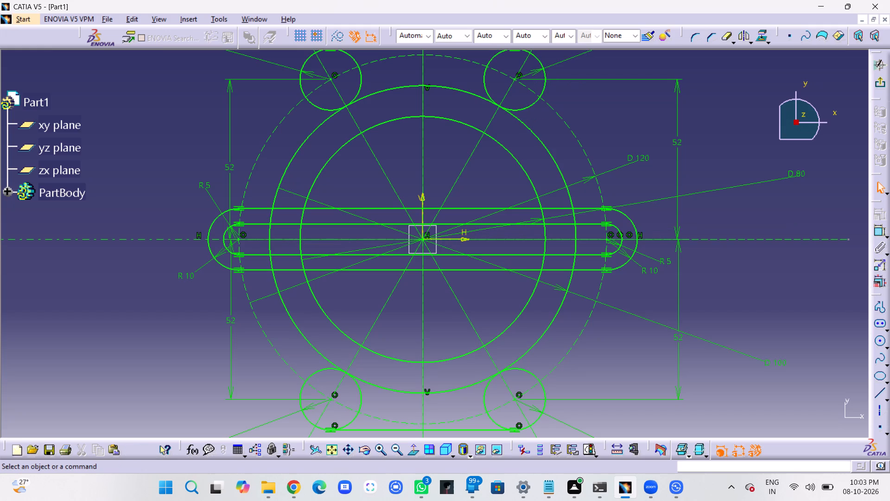
# Create a 10 mm corner between the upper-right R10 circle and the 100 mm circle without trimming either one.
pyautogui.click(695, 34)
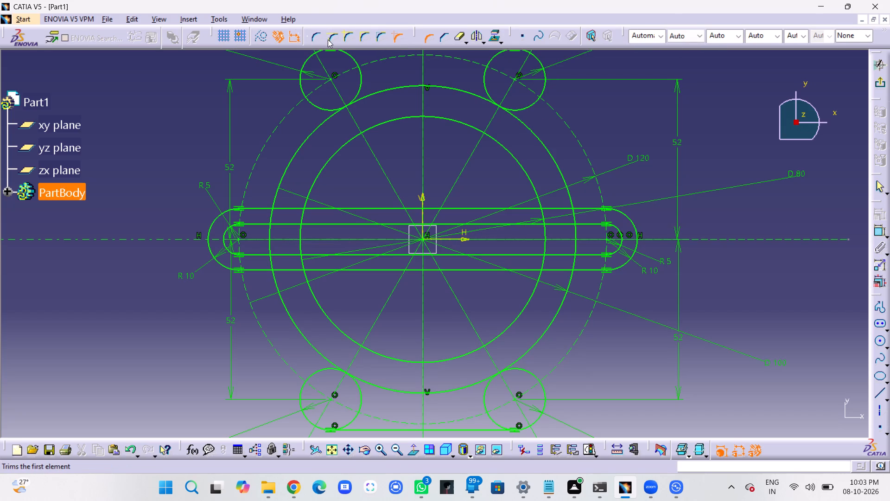
pyautogui.click(346, 37)
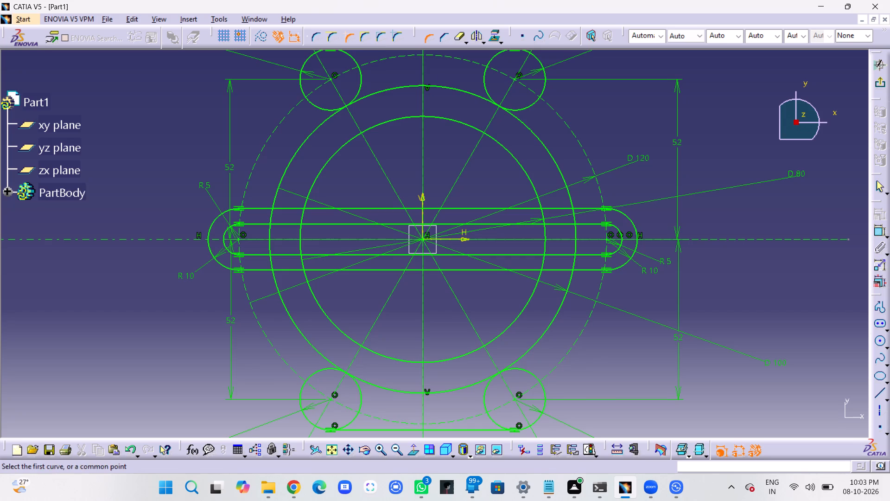
pyautogui.keyDown('ctrl'); pyautogui.click(525, 106); pyautogui.keyUp('ctrl')
pyautogui.keyDown('ctrl'); pyautogui.click(524, 123); pyautogui.keyUp('ctrl')
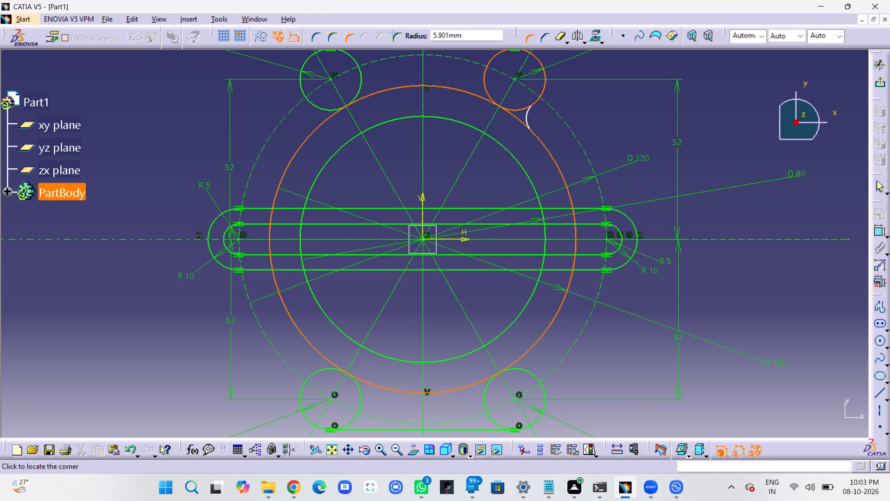
pyautogui.click(526, 115)
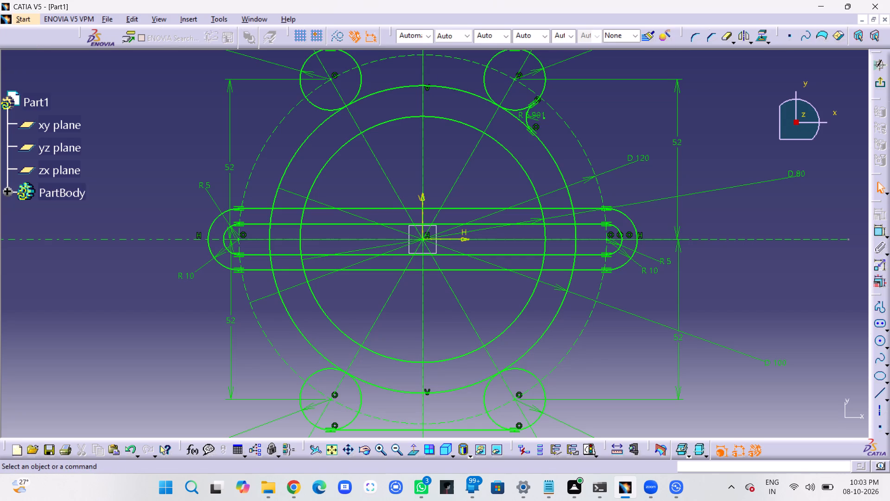
pyautogui.doubleClick(533, 112)
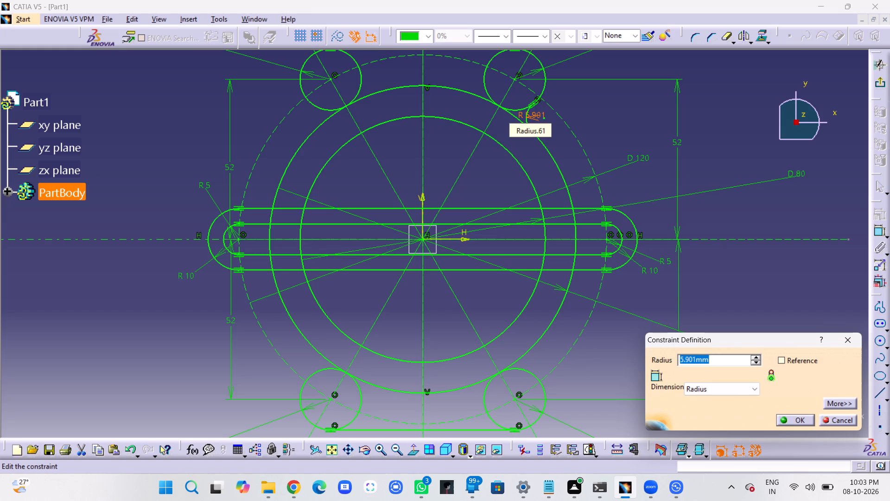
pyautogui.write('10')
pyautogui.press('Return')
pyautogui.click(606, 109)
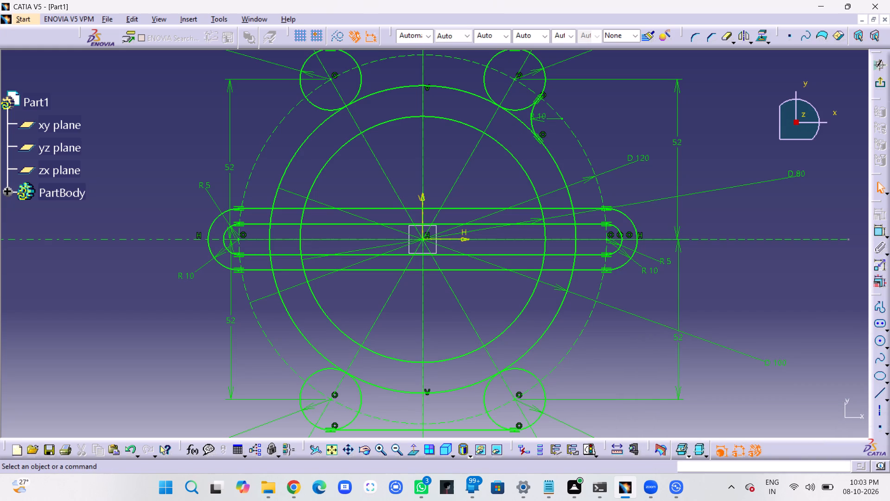
# Add an untrimmed 10 mm corner between the lower-right R10 circle and the 100 mm circle.
pyautogui.click(692, 34)
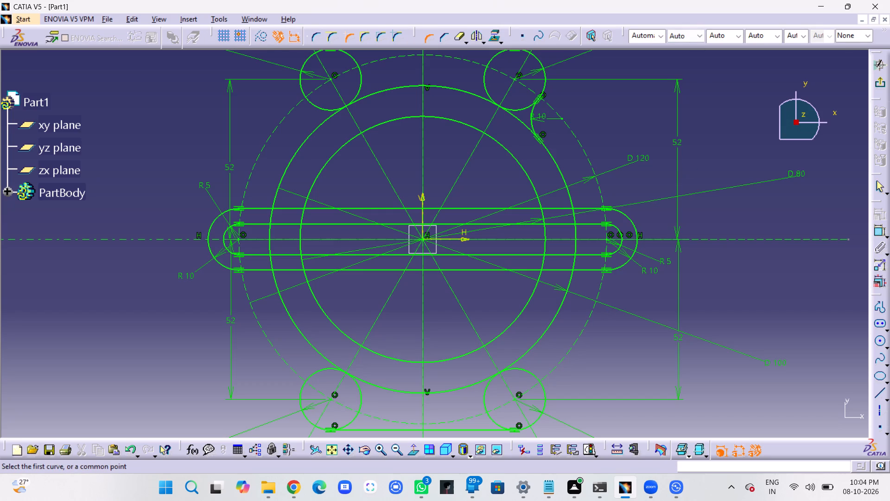
pyautogui.keyDown('ctrl'); pyautogui.click(525, 368); pyautogui.keyUp('ctrl')
pyautogui.keyDown('ctrl'); pyautogui.click(533, 346); pyautogui.keyUp('ctrl')
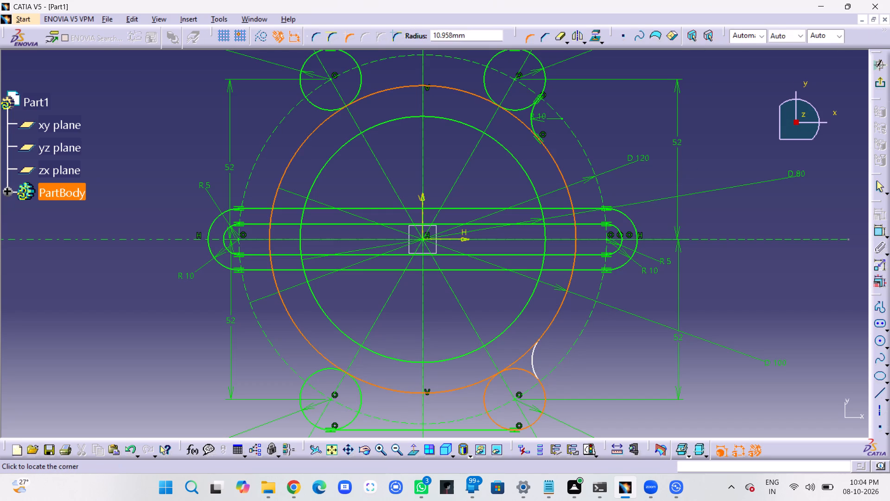
pyautogui.click(533, 353)
pyautogui.doubleClick(549, 355)
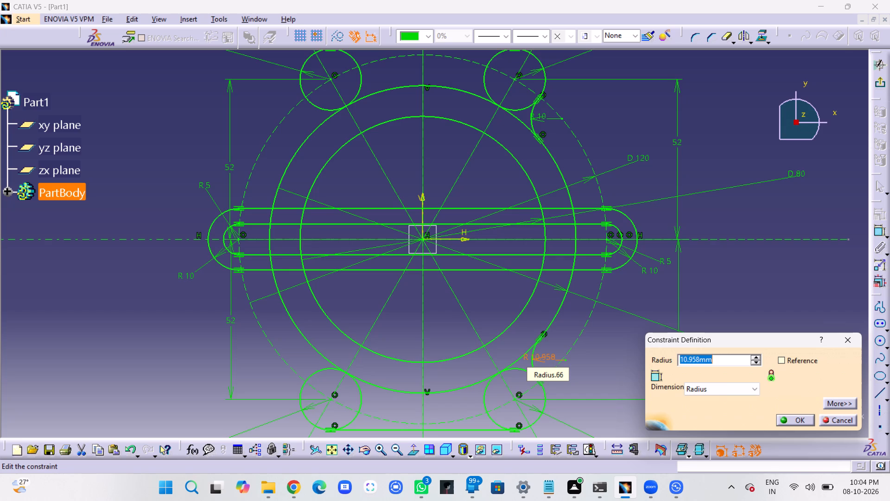
pyautogui.write('10')
pyautogui.press('Return')
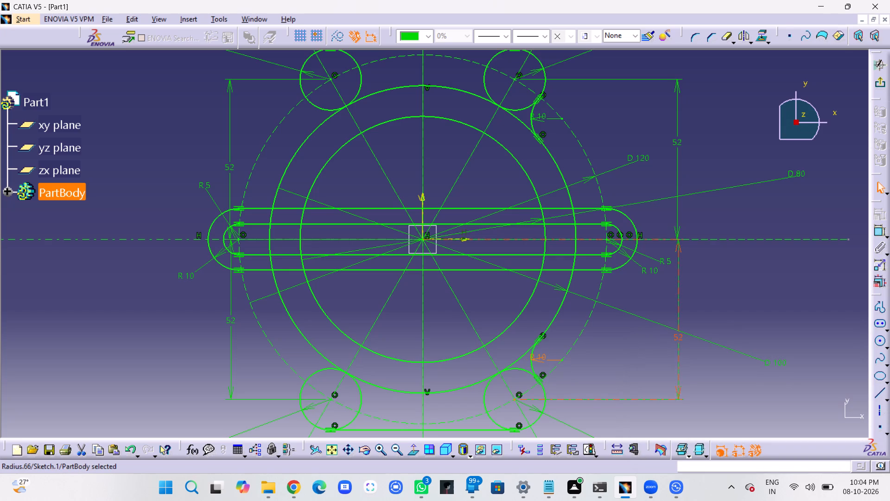
# Add an untrimmed 10 mm corner between the upper-left R10 circle and the 100 mm circle.
pyautogui.click(692, 37)
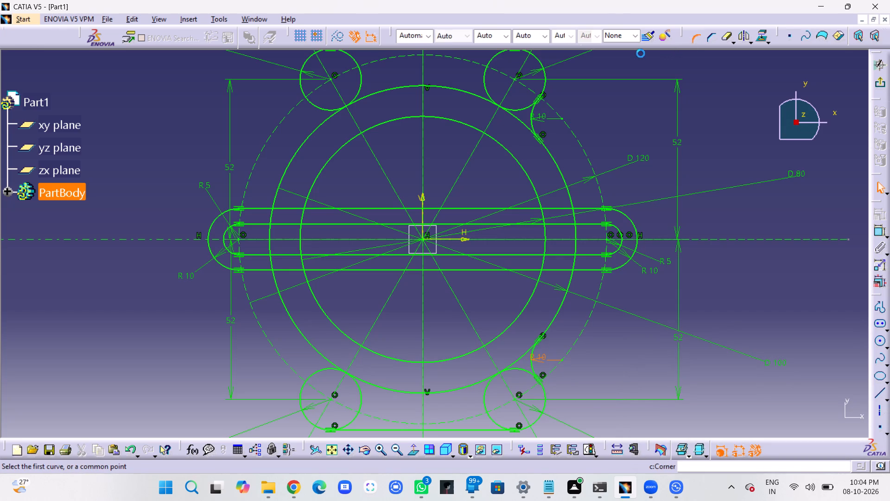
pyautogui.keyDown('ctrl'); pyautogui.click(312, 103); pyautogui.keyUp('ctrl')
pyautogui.keyDown('ctrl'); pyautogui.click(321, 123); pyautogui.keyUp('ctrl')
pyautogui.click(316, 120)
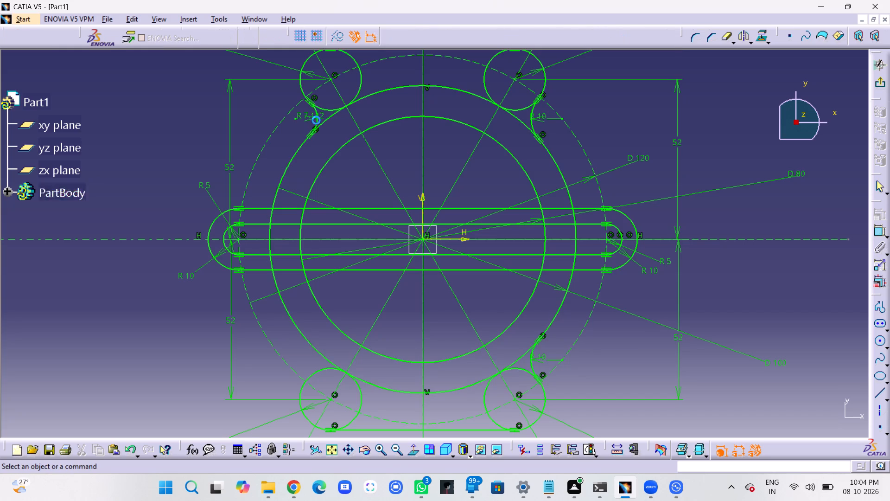
pyautogui.doubleClick(309, 117)
pyautogui.write('10')
pyautogui.press('Return')
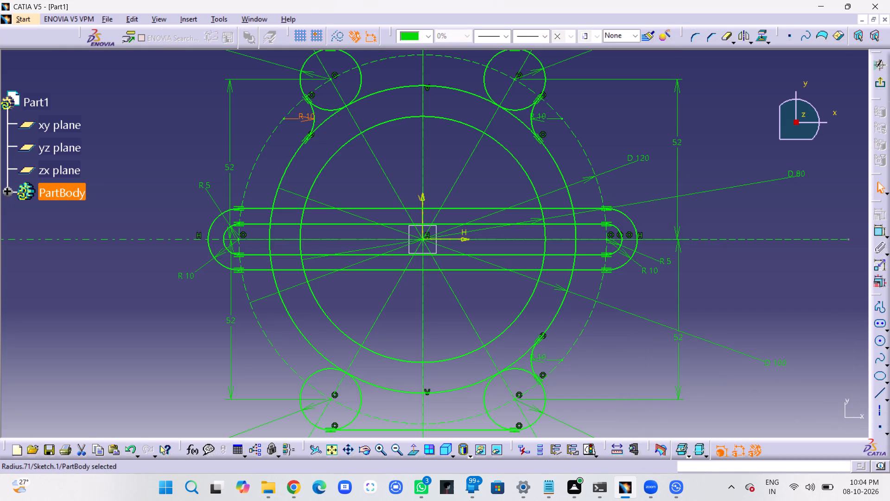
pyautogui.click(336, 129)
# Add an untrimmed 10 mm corner between the lower-left R10 circle and the 100 mm circle.
pyautogui.click(695, 39)
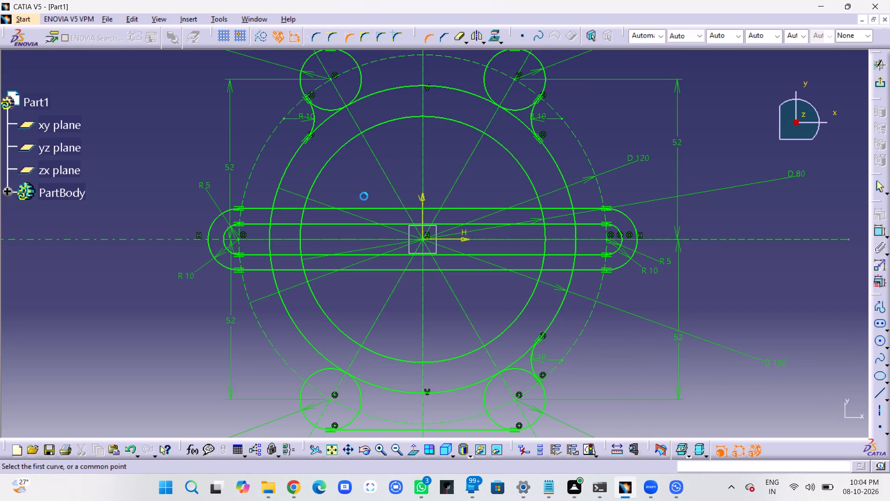
pyautogui.keyDown('ctrl'); pyautogui.click(318, 373); pyautogui.keyUp('ctrl')
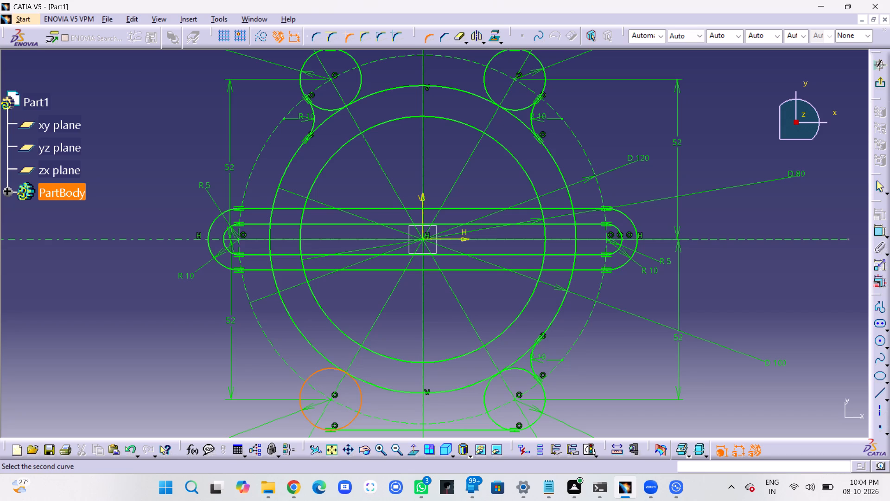
pyautogui.keyDown('ctrl'); pyautogui.click(316, 353); pyautogui.keyUp('ctrl')
pyautogui.click(313, 363)
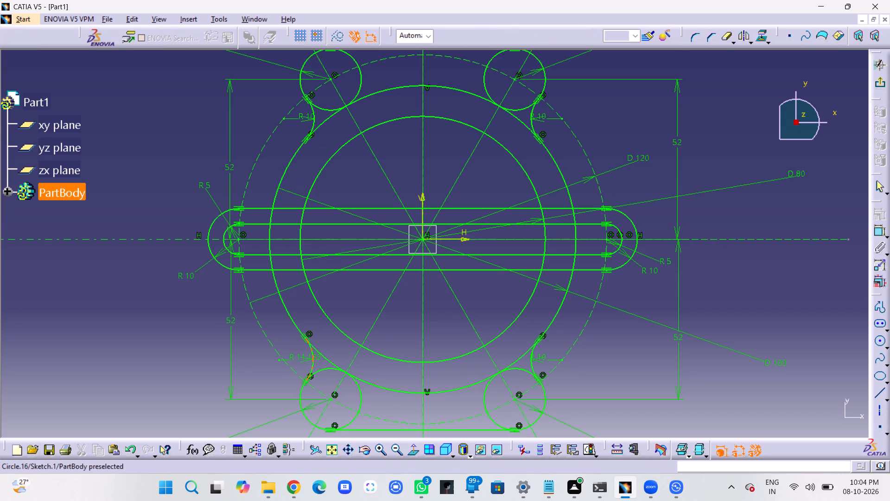
pyautogui.click(304, 356)
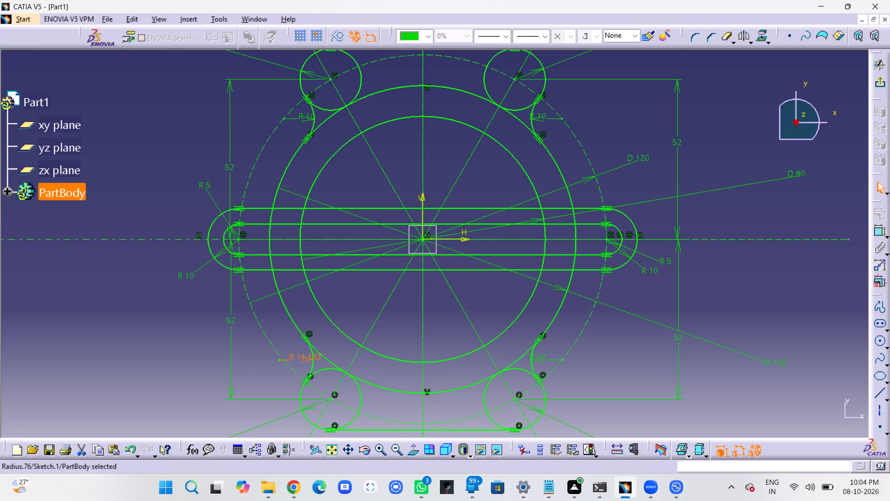
pyautogui.write('10')
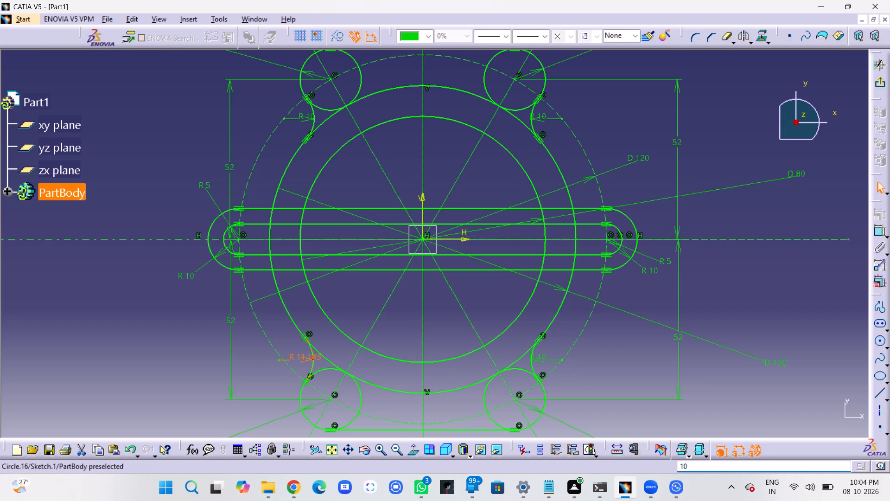
pyautogui.doubleClick(298, 355)
pyautogui.write('10')
pyautogui.press('Return')
pyautogui.click(276, 326)
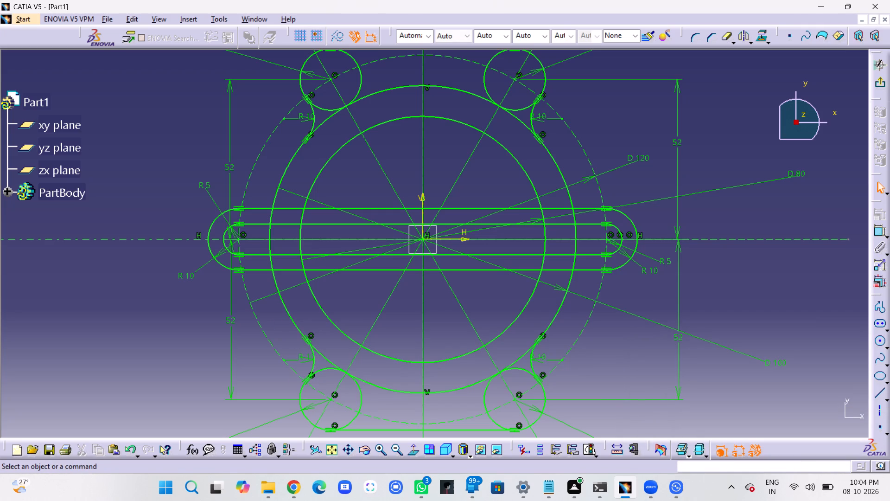
# Quick-trim the R10 elongated hole's upper line between the upper-right diagonal axis and the 80 mm circle.
pyautogui.moveTo(285, 328); pyautogui.dragTo(311, 319, button='middle')
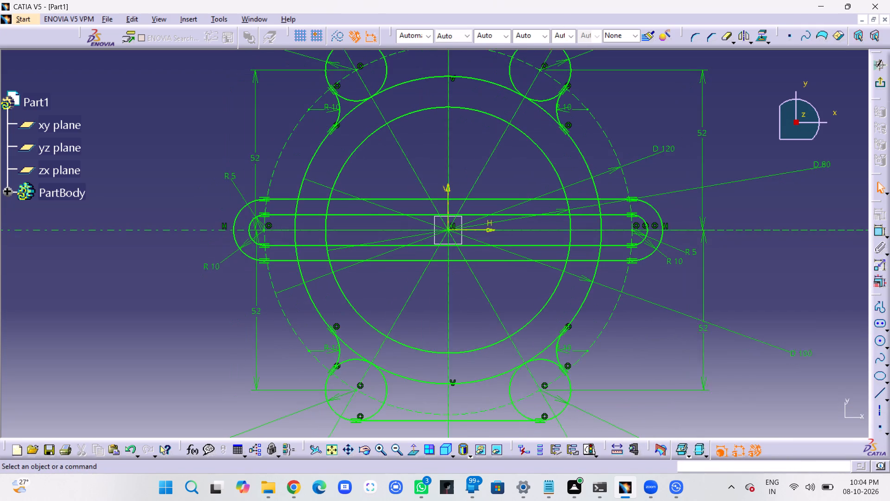
pyautogui.moveTo(311, 319); pyautogui.dragTo(318, 320, button='middle')
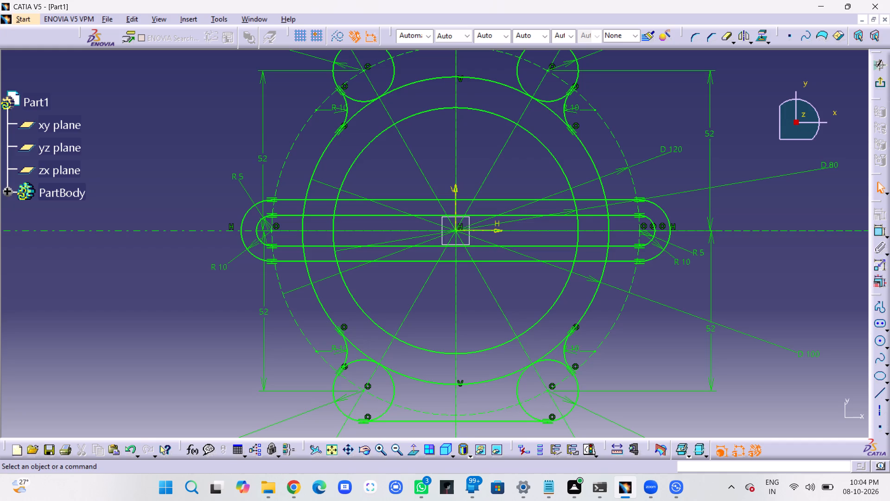
pyautogui.doubleClick(726, 35)
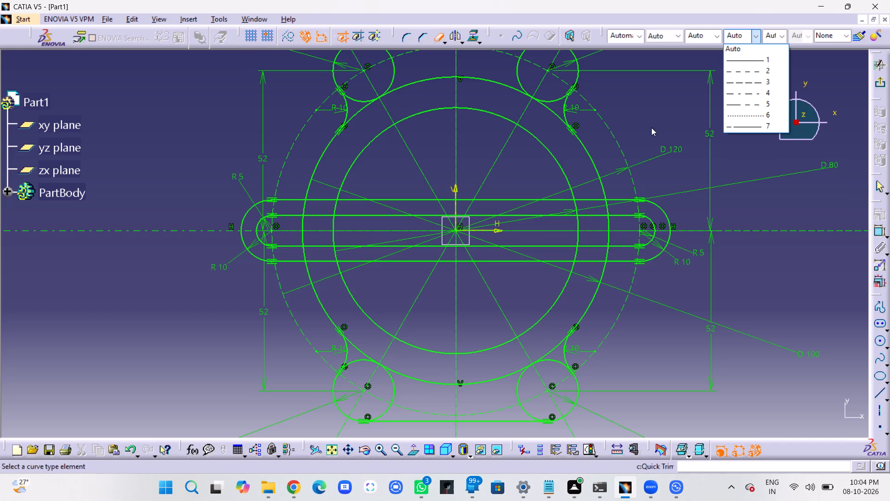
pyautogui.click(672, 103)
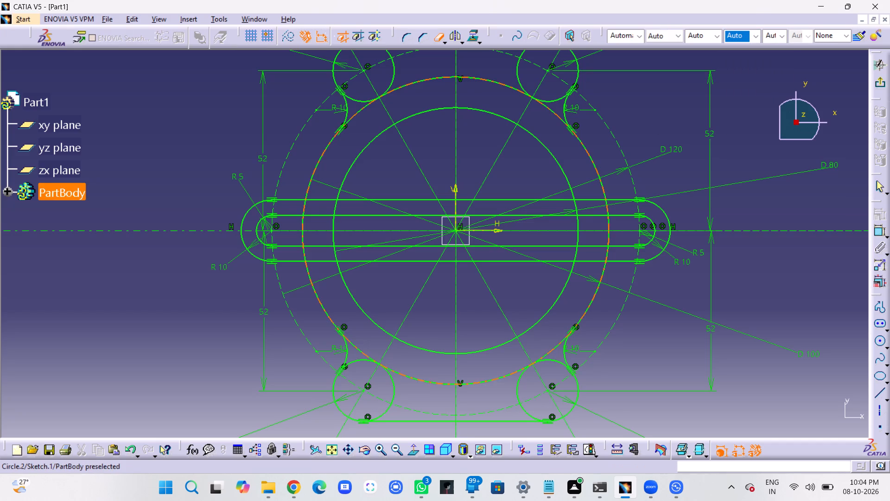
pyautogui.click(496, 198)
pyautogui.click(496, 200)
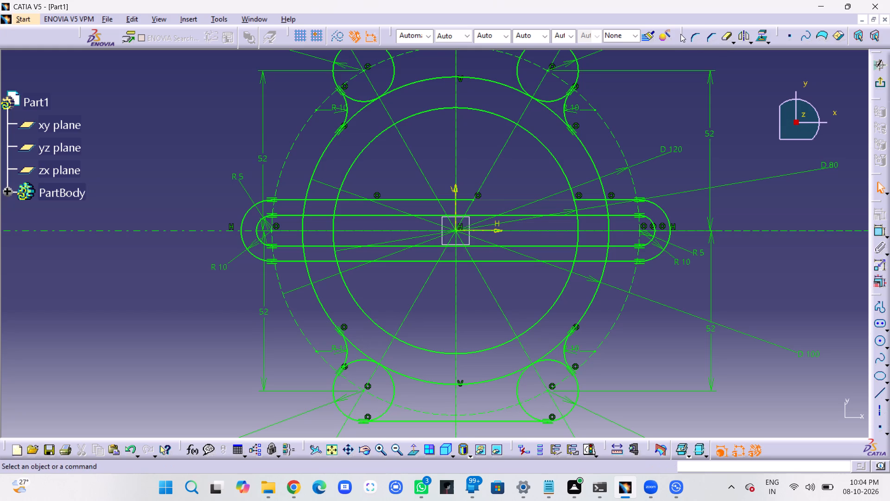
# Quick-trim the remaining segments of the R10 elongated hole's upper line inside the 80 mm circle, repositioning the Operation tools as needed.
pyautogui.moveTo(680, 32); pyautogui.dragTo(449, 42)
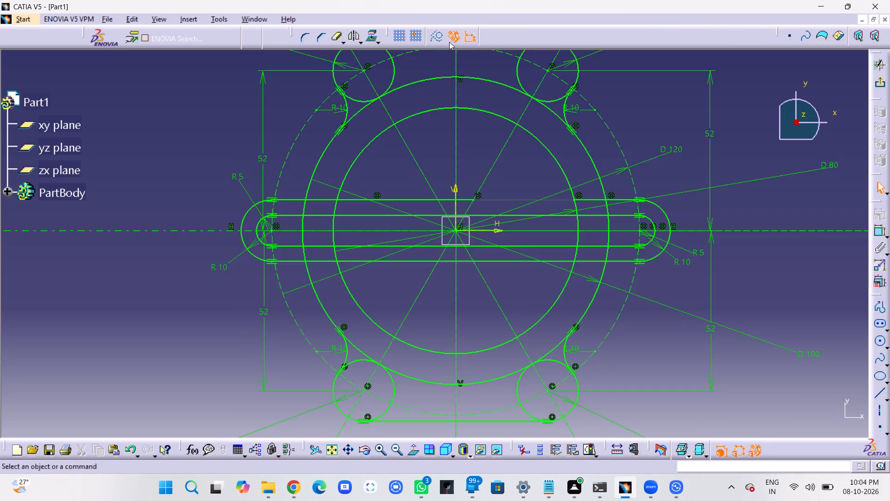
pyautogui.doubleClick(337, 36)
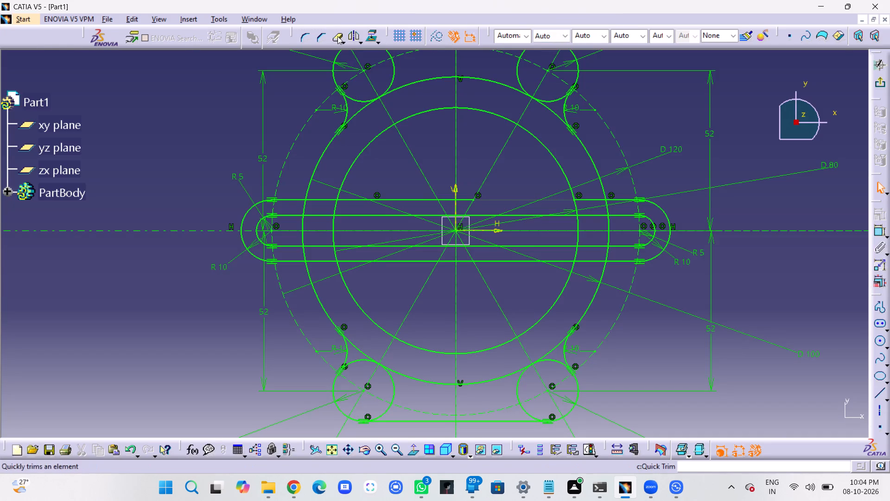
pyautogui.click(460, 199)
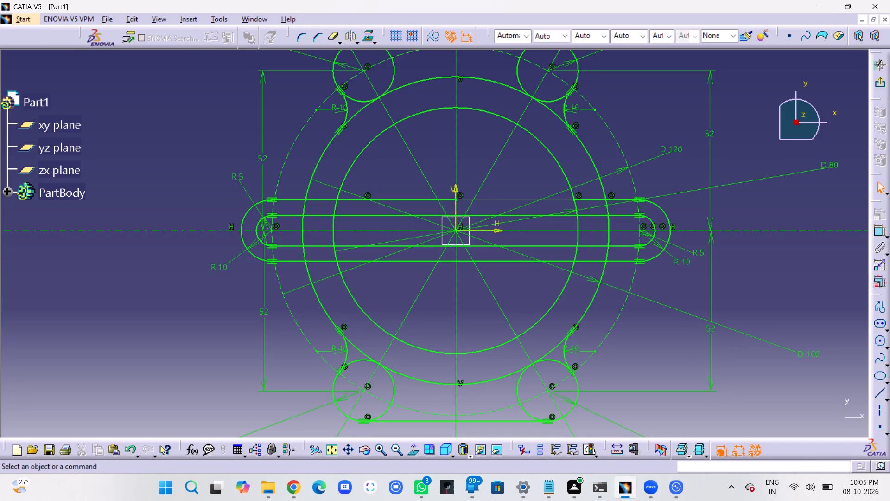
pyautogui.click(446, 197)
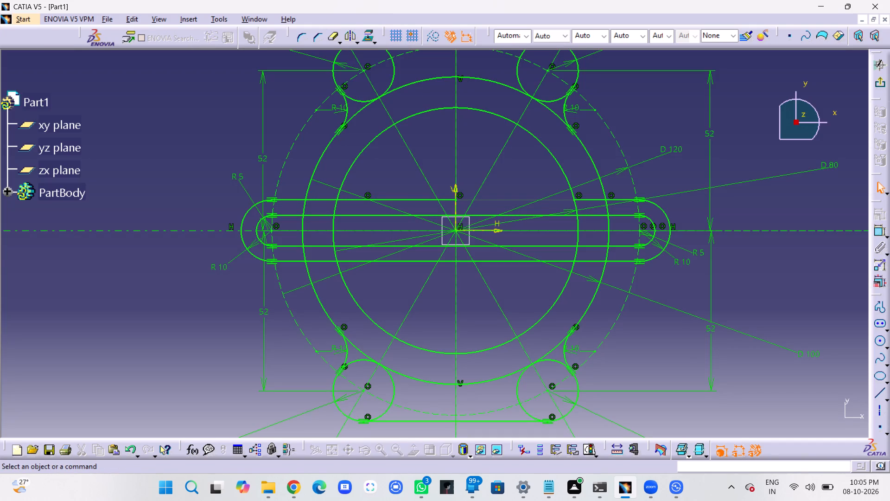
pyautogui.click(446, 199)
pyautogui.click(673, 165)
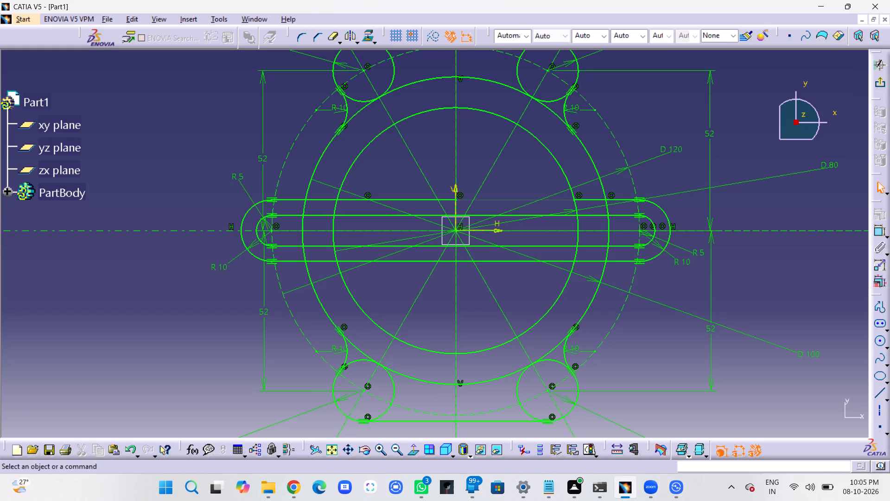
pyautogui.press('Escape')
pyautogui.click(673, 165)
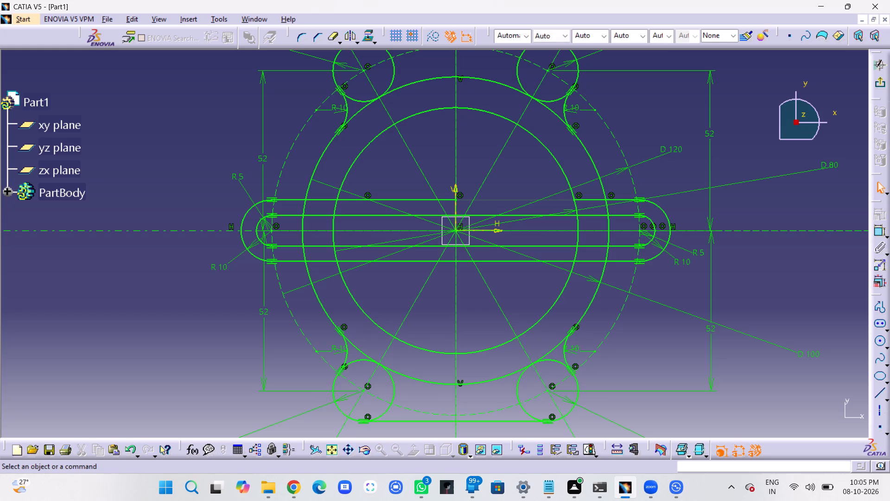
pyautogui.doubleClick(332, 37)
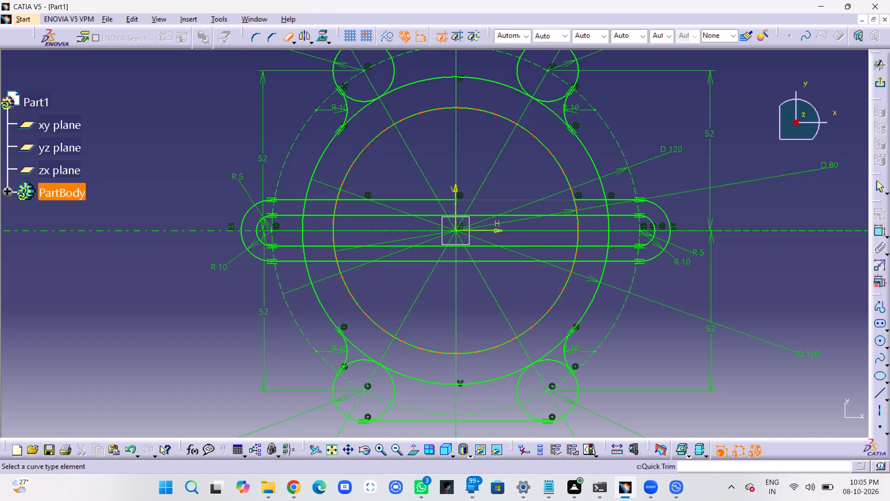
pyautogui.click(445, 198)
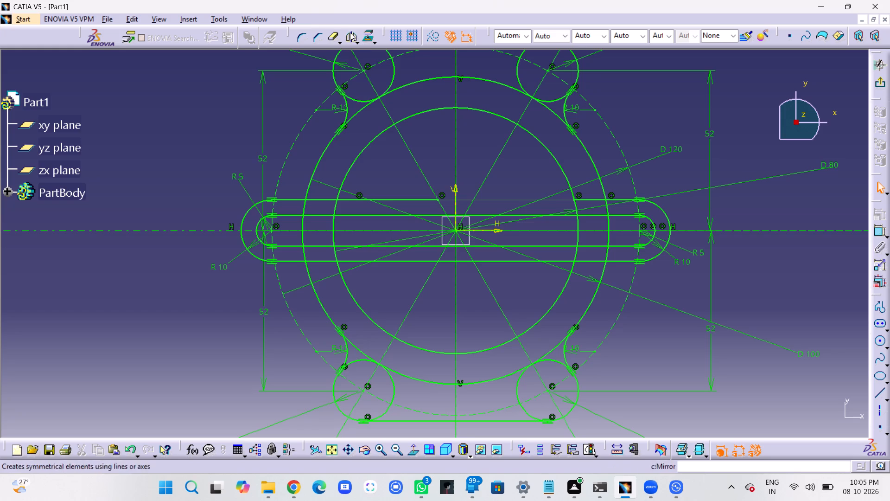
pyautogui.moveTo(288, 32); pyautogui.dragTo(197, 98)
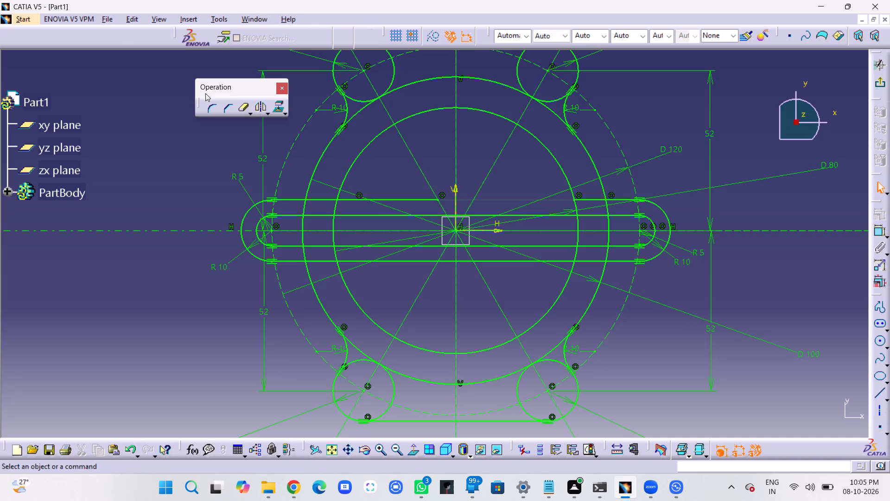
pyautogui.doubleClick(245, 108)
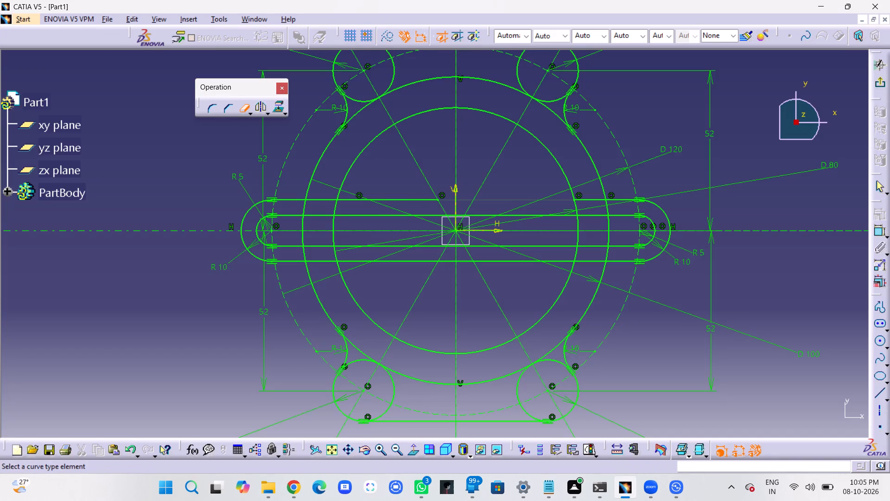
pyautogui.click(417, 198)
pyautogui.moveTo(250, 84); pyautogui.dragTo(502, 104)
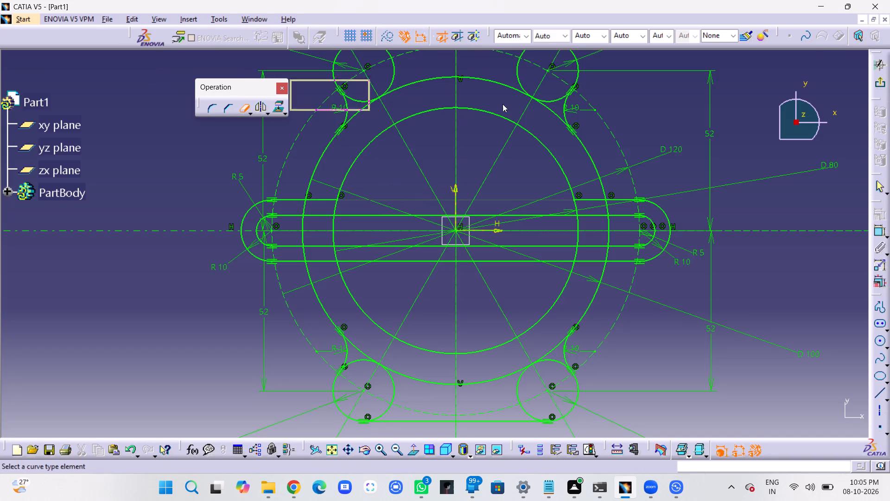
# Move the floating Operation tools clear of the sketch geometry, close to the compass.
pyautogui.moveTo(502, 104); pyautogui.dragTo(801, 70)
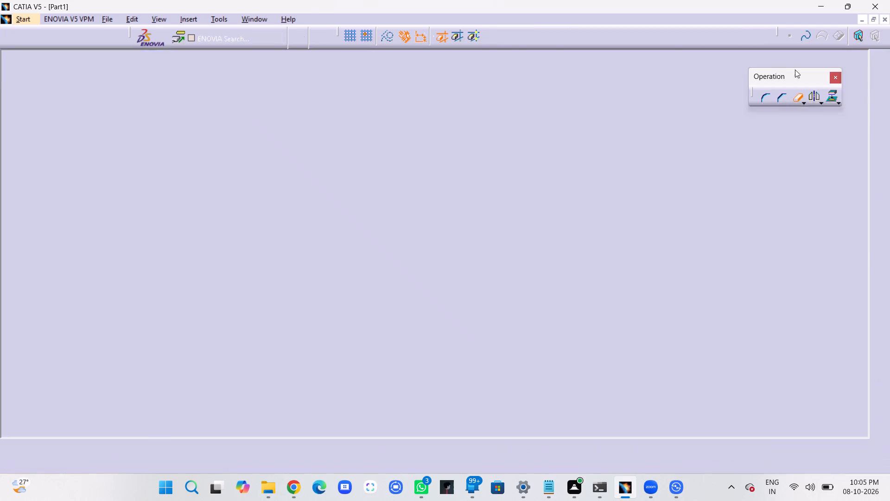
pyautogui.moveTo(795, 74); pyautogui.dragTo(781, 67)
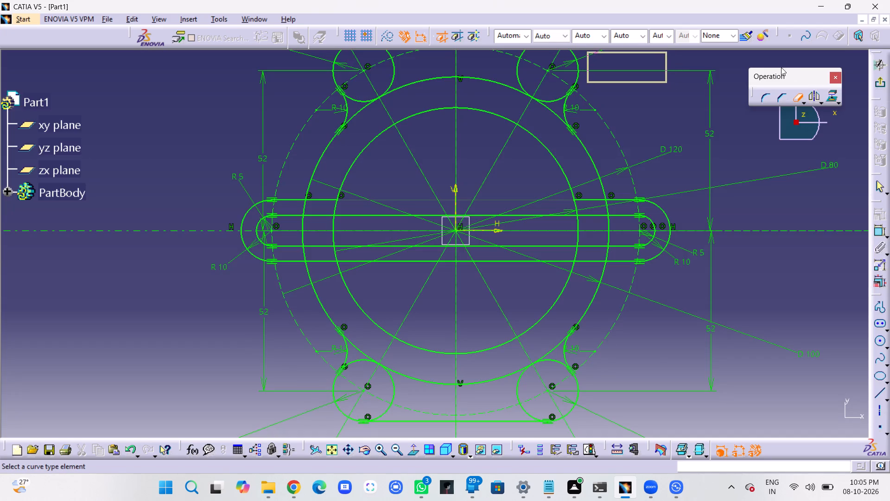
pyautogui.moveTo(781, 67); pyautogui.dragTo(780, 58)
pyautogui.moveTo(790, 61); pyautogui.dragTo(775, 59)
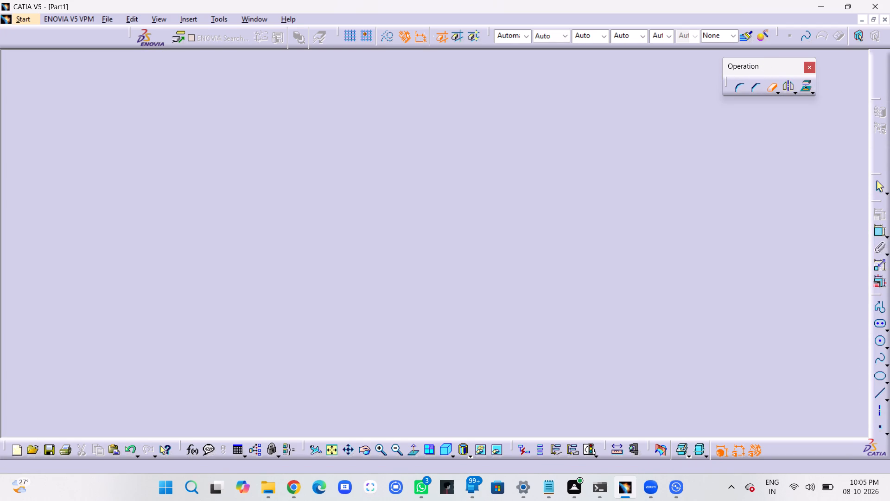
pyautogui.moveTo(654, 123); pyautogui.dragTo(653, 151, button='middle')
pyautogui.moveTo(785, 64); pyautogui.dragTo(776, 57)
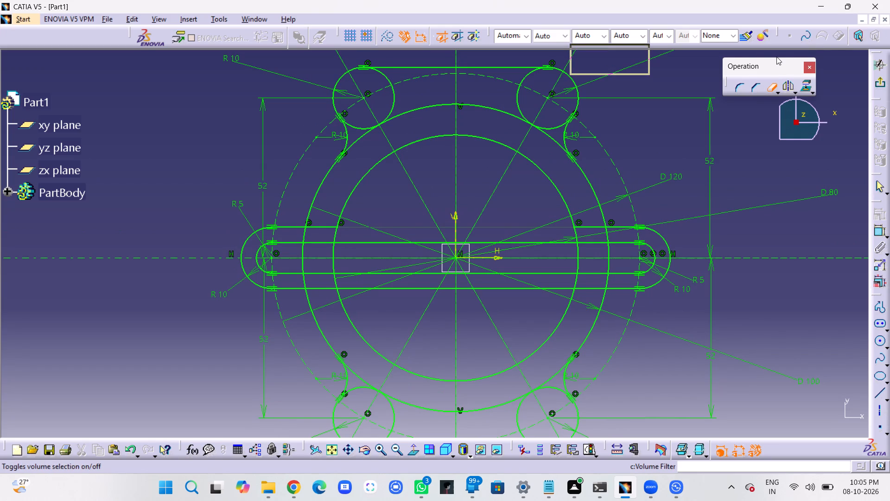
pyautogui.moveTo(776, 57); pyautogui.dragTo(775, 54)
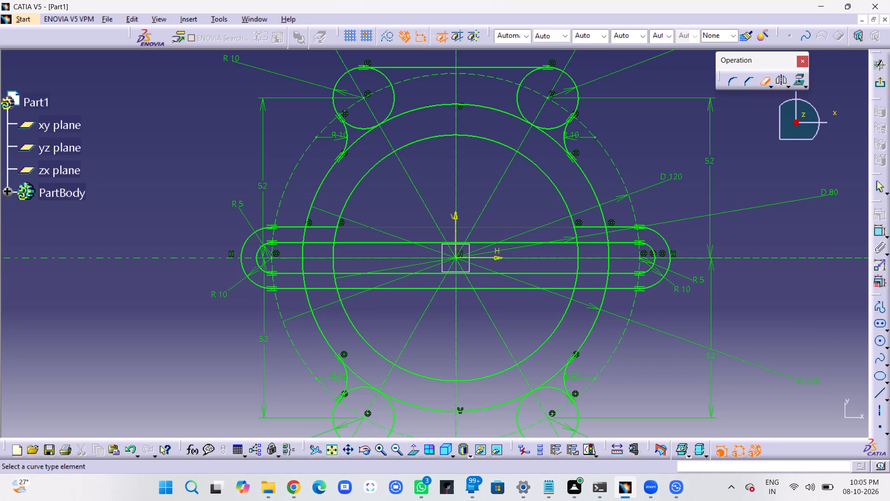
pyautogui.moveTo(770, 57); pyautogui.dragTo(758, 58)
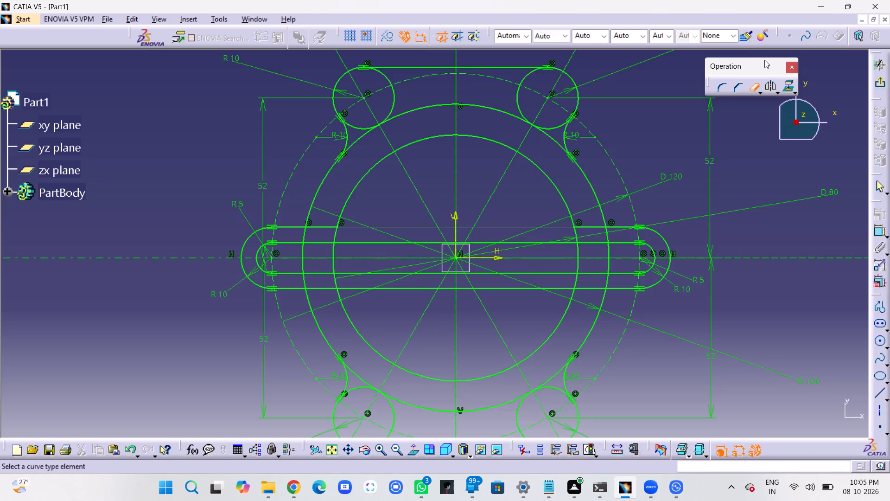
pyautogui.moveTo(764, 60); pyautogui.dragTo(757, 53)
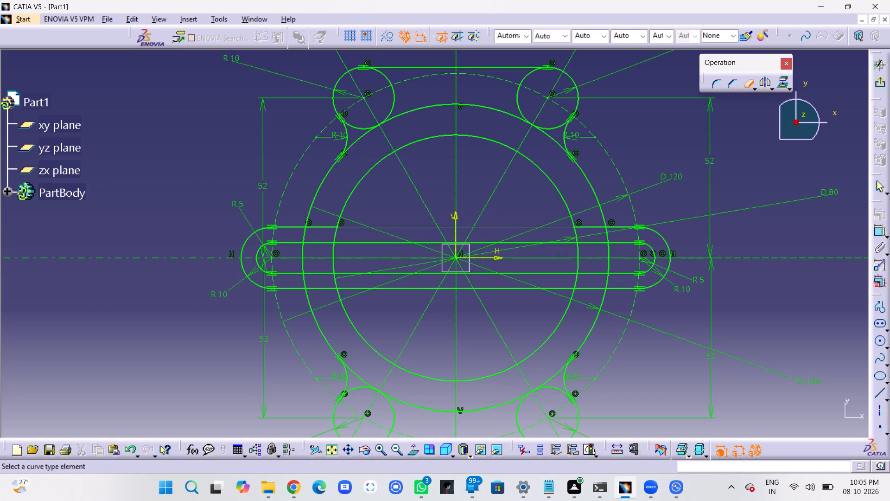
# Quick-trim all segments of the R10 elongated hole's lower line inside the 80 mm circle.
pyautogui.click(503, 289)
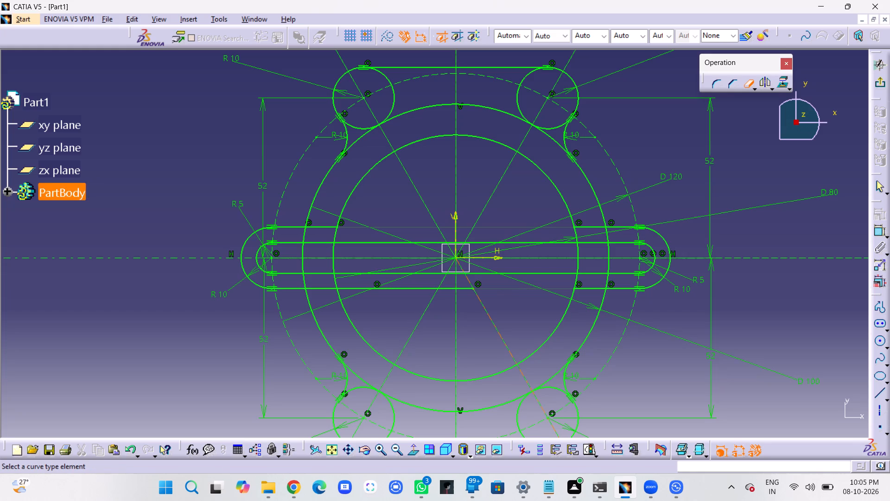
pyautogui.click(464, 289)
pyautogui.click(449, 289)
pyautogui.click(422, 289)
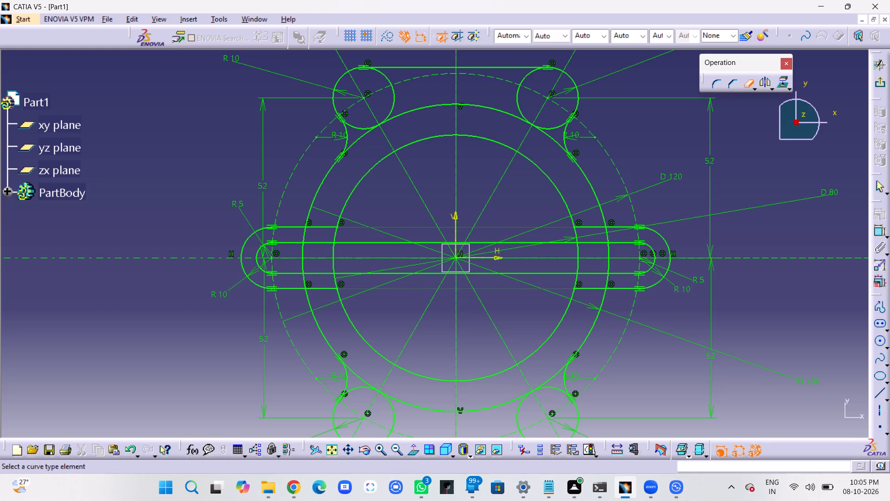
# Quick-trim all segments of the R5 elongated hole's lower line inside the 80 mm circle.
pyautogui.click(426, 273)
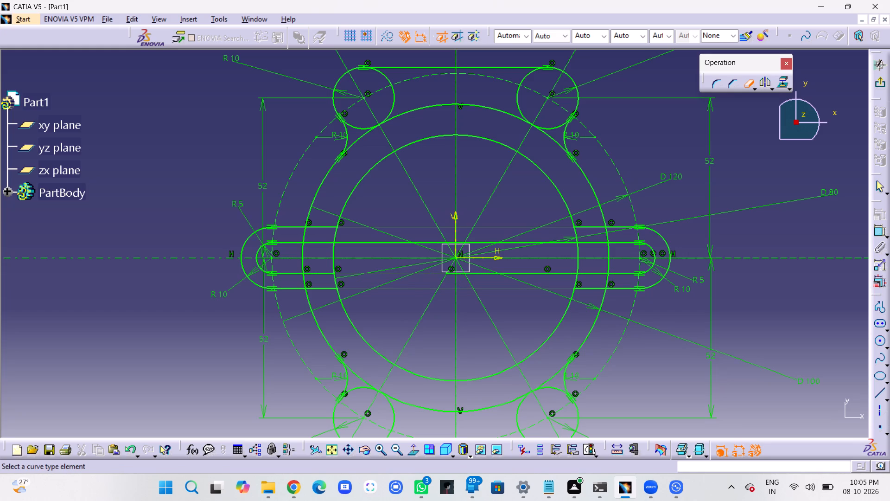
pyautogui.click(486, 274)
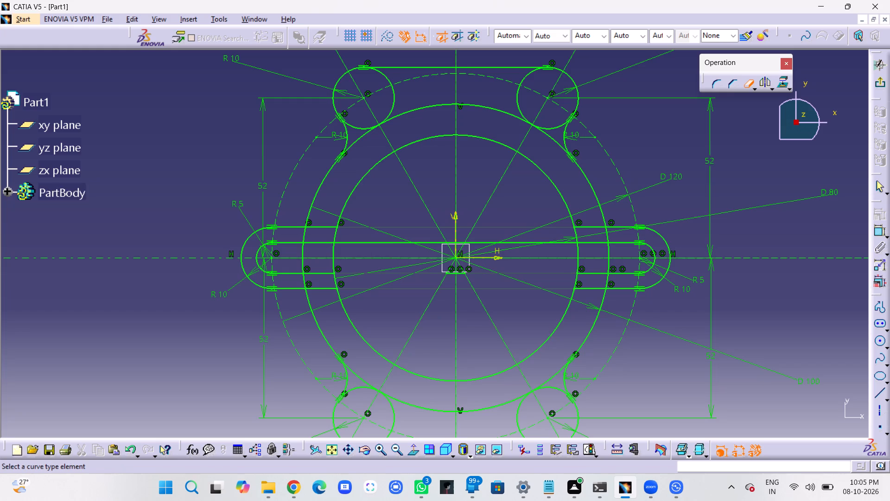
pyautogui.click(458, 274)
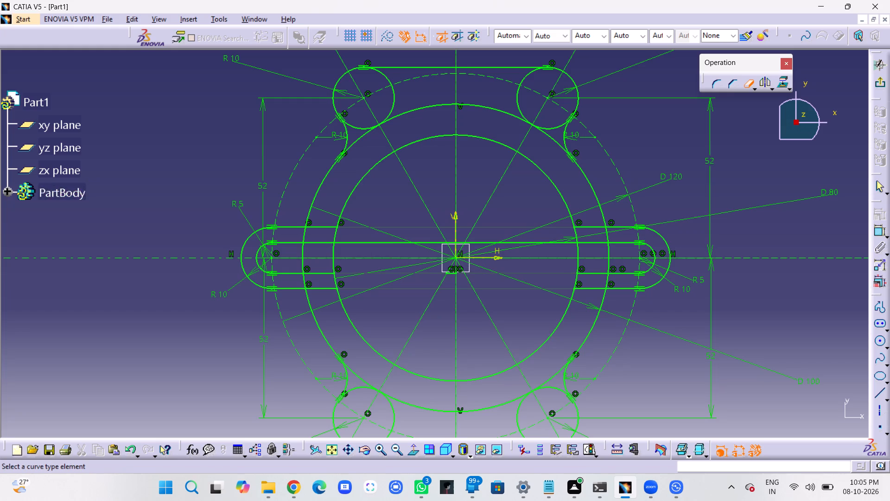
pyautogui.click(451, 274)
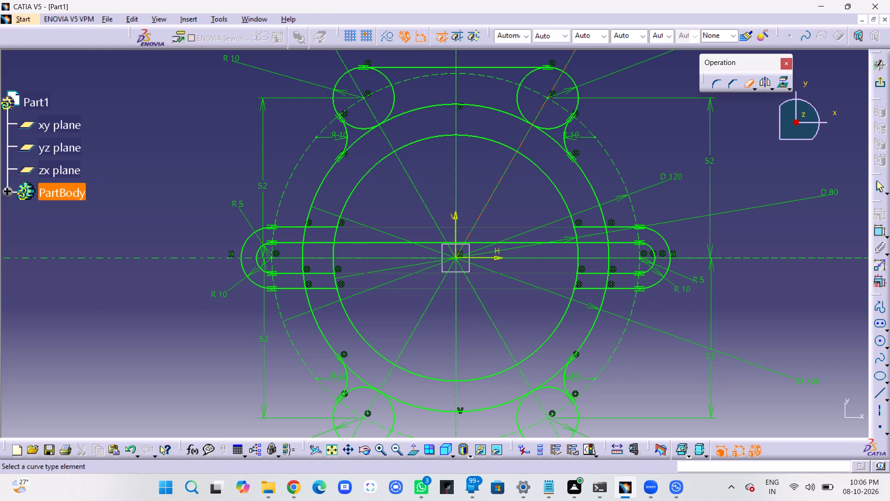
# Quick-trim all segments of the R5 elongated hole's upper line inside the 80 mm circle and end trimming.
pyautogui.click(461, 241)
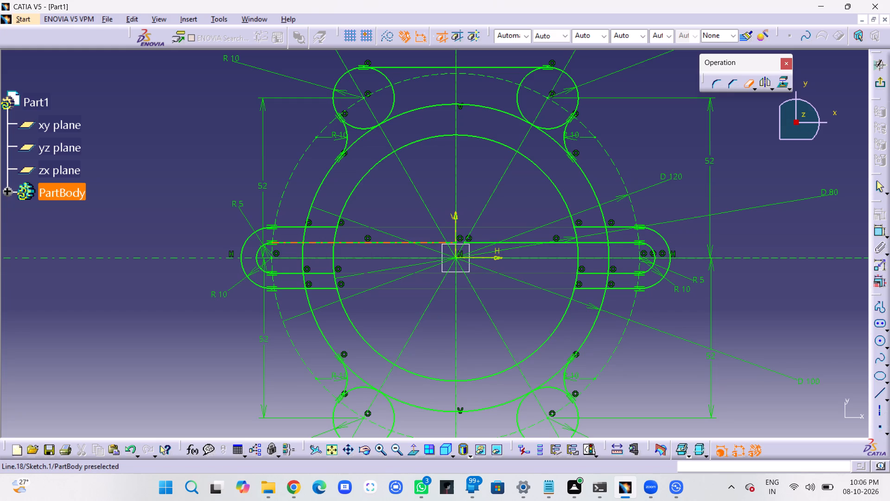
pyautogui.click(450, 241)
pyautogui.click(473, 243)
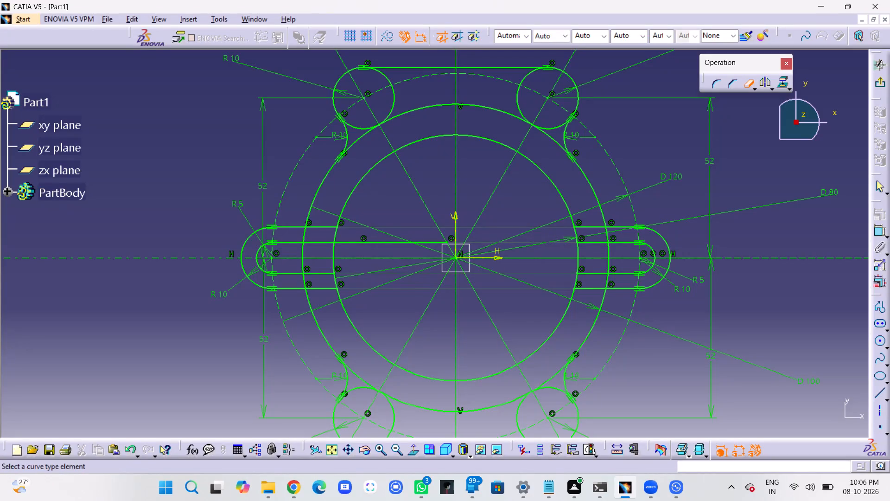
pyautogui.click(437, 243)
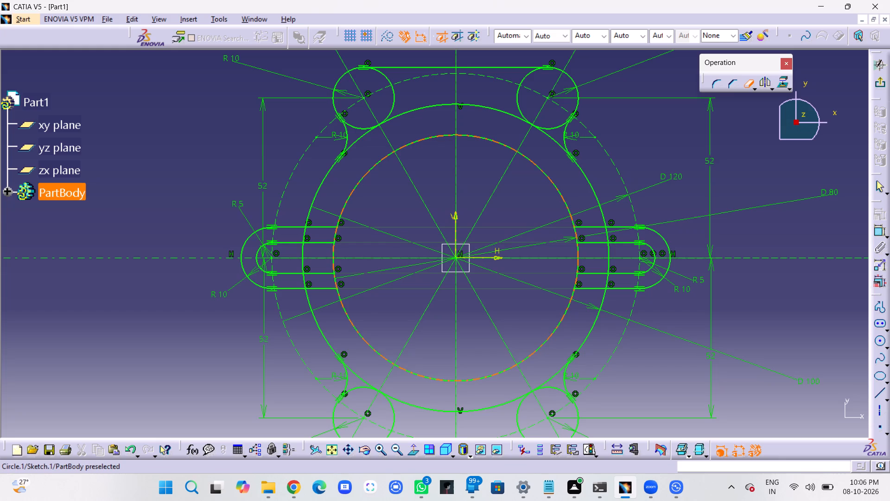
pyautogui.press('Escape')
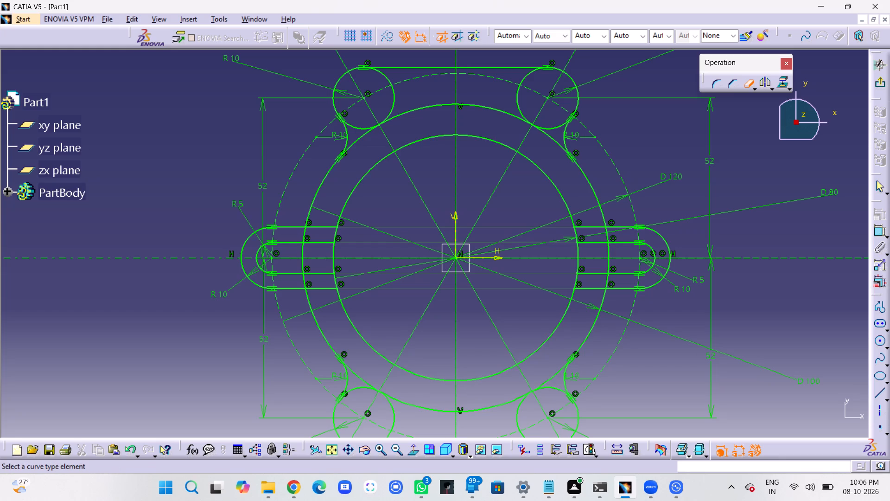
pyautogui.press('Escape')
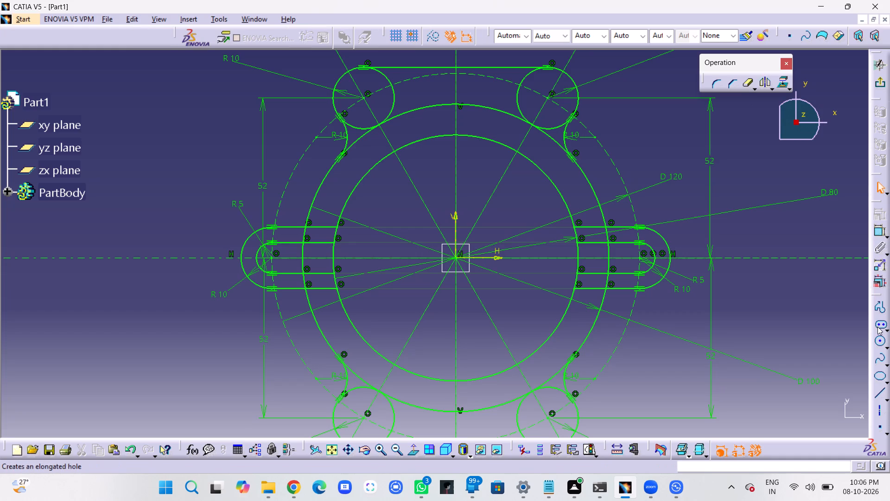
# Add an untrimmed 10 mm corner between the 100 mm circle and the R10 elongated hole's upper line on the right side.
pyautogui.click(717, 79)
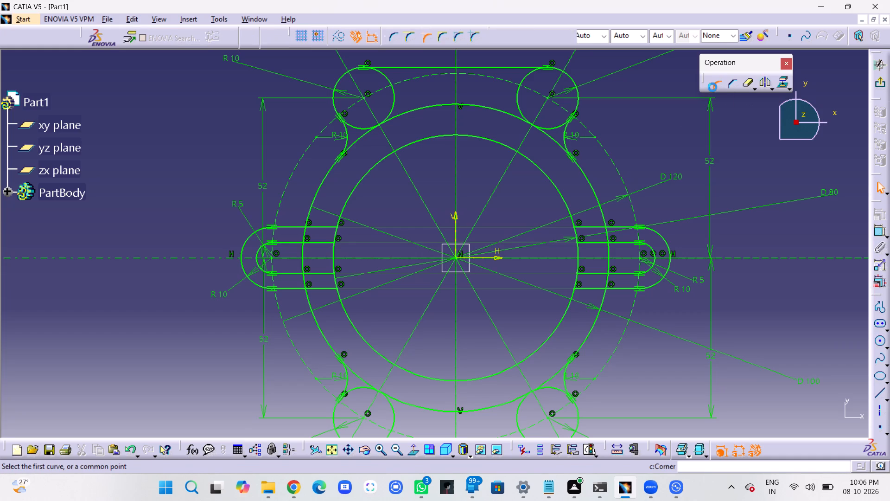
pyautogui.keyDown('ctrl'); pyautogui.click(605, 217); pyautogui.keyUp('ctrl')
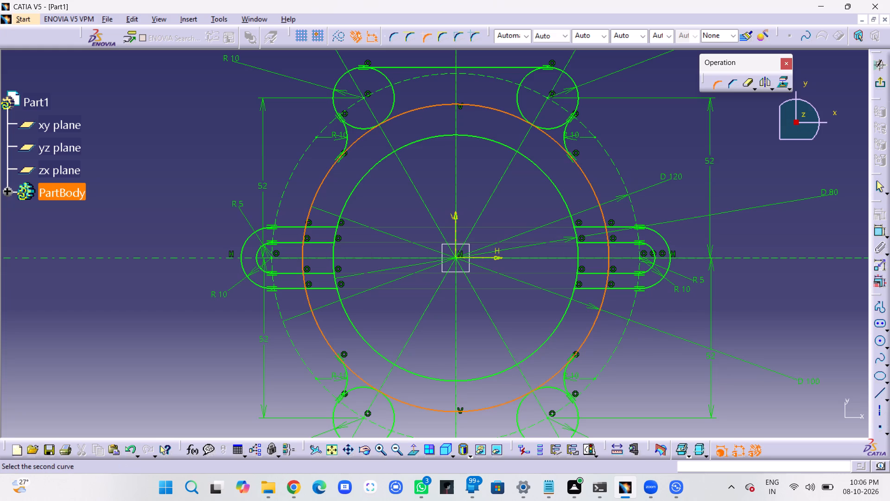
pyautogui.keyDown('ctrl'); pyautogui.click(618, 226); pyautogui.keyUp('ctrl')
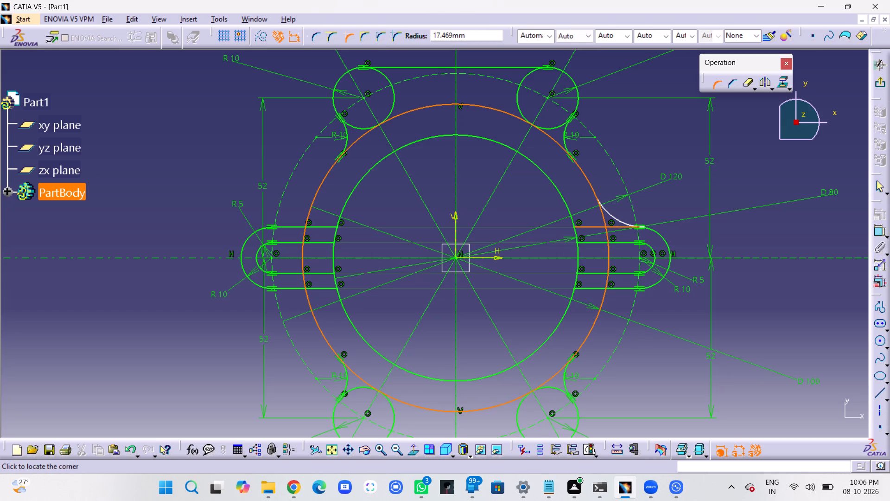
pyautogui.click(612, 218)
pyautogui.doubleClick(624, 210)
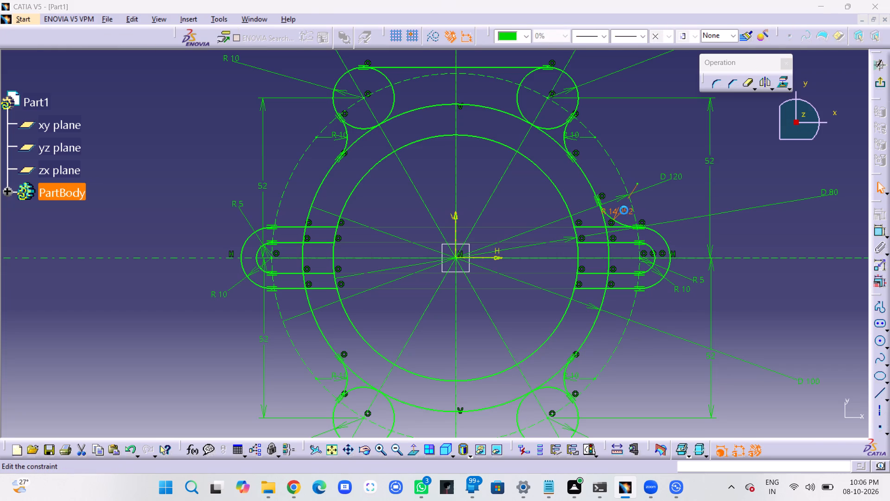
pyautogui.write('10')
pyautogui.press('Return')
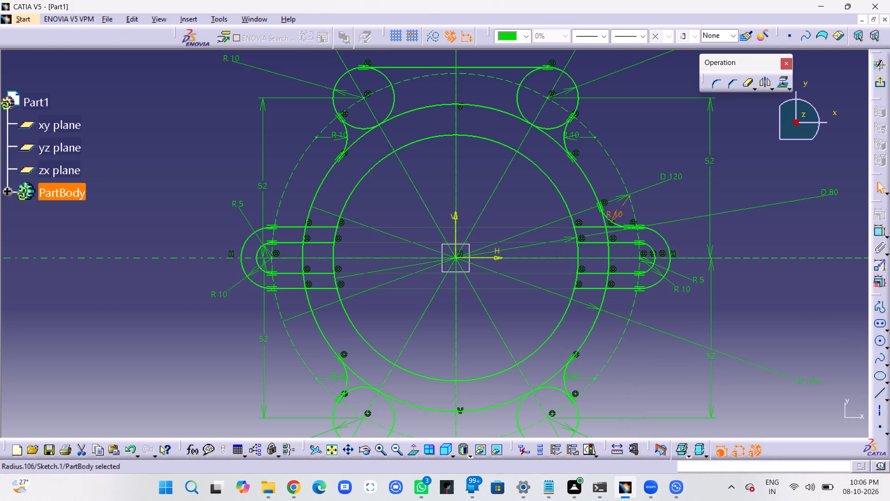
pyautogui.click(678, 202)
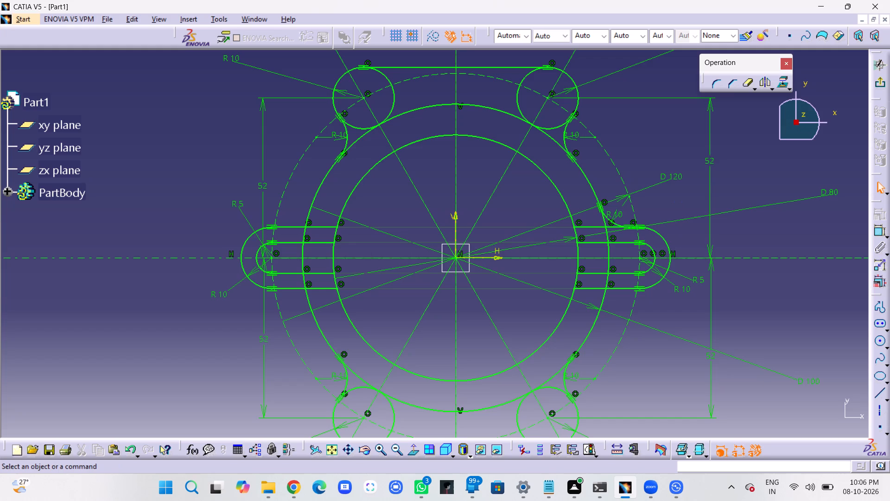
# Add an untrimmed 10 mm corner between the 100 mm circle and the R10 elongated hole's lower line on the right side.
pyautogui.click(719, 82)
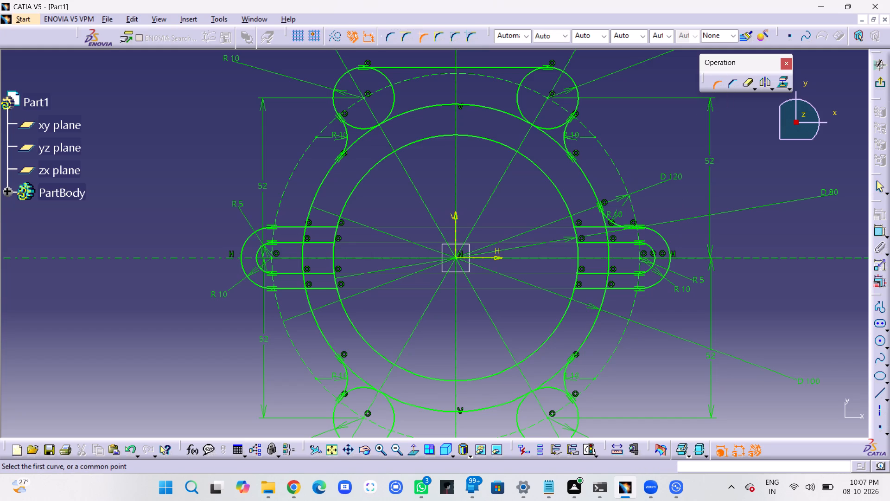
pyautogui.moveTo(651, 358); pyautogui.dragTo(712, 305, button='middle')
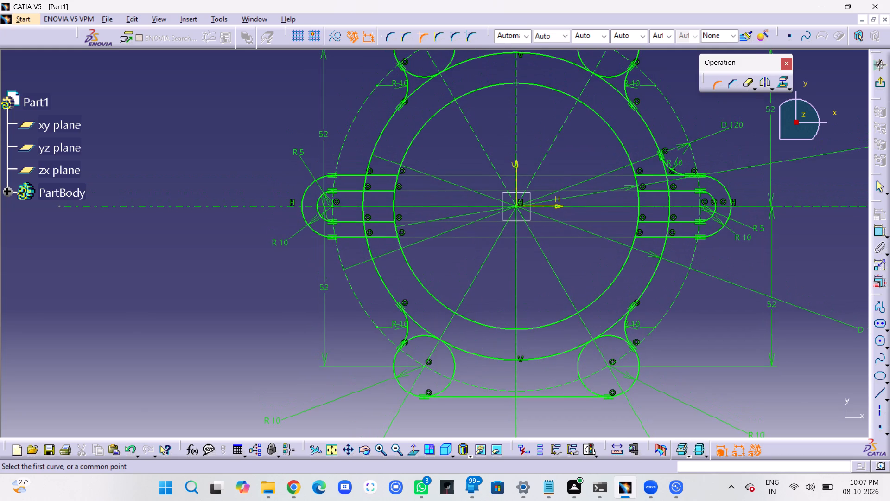
pyautogui.moveTo(712, 305); pyautogui.dragTo(705, 308, button='middle')
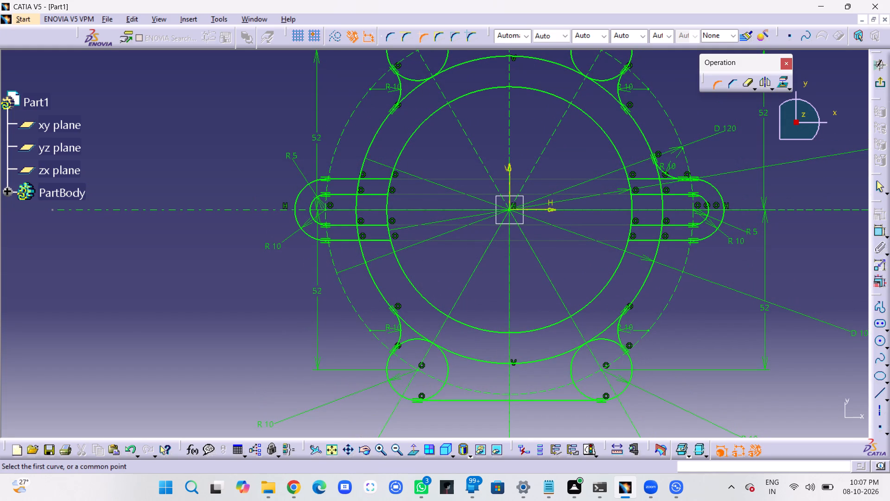
pyautogui.keyDown('ctrl'); pyautogui.click(658, 248); pyautogui.keyUp('ctrl')
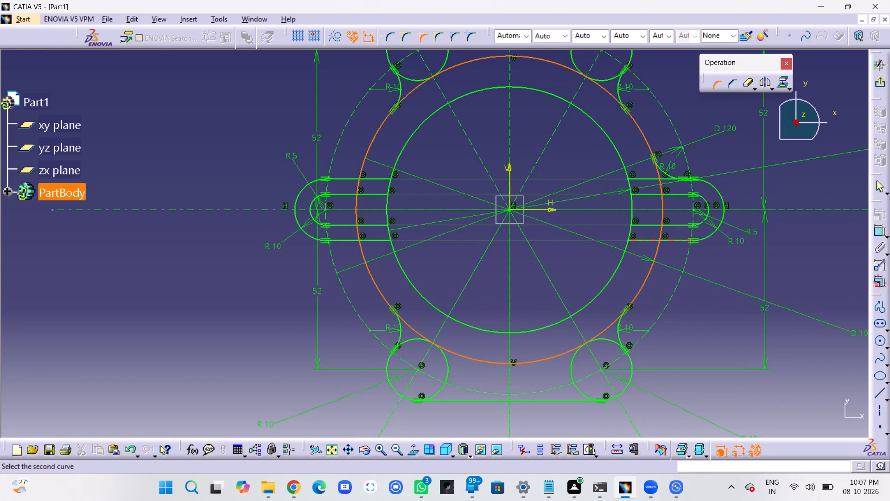
pyautogui.keyDown('ctrl'); pyautogui.click(672, 241); pyautogui.keyUp('ctrl')
pyautogui.click(668, 245)
pyautogui.doubleClick(676, 251)
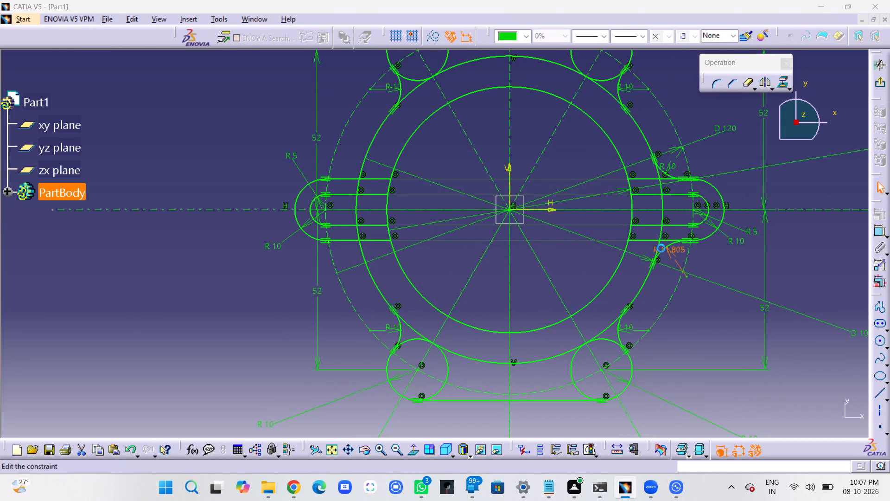
pyautogui.write('10')
pyautogui.press('Return')
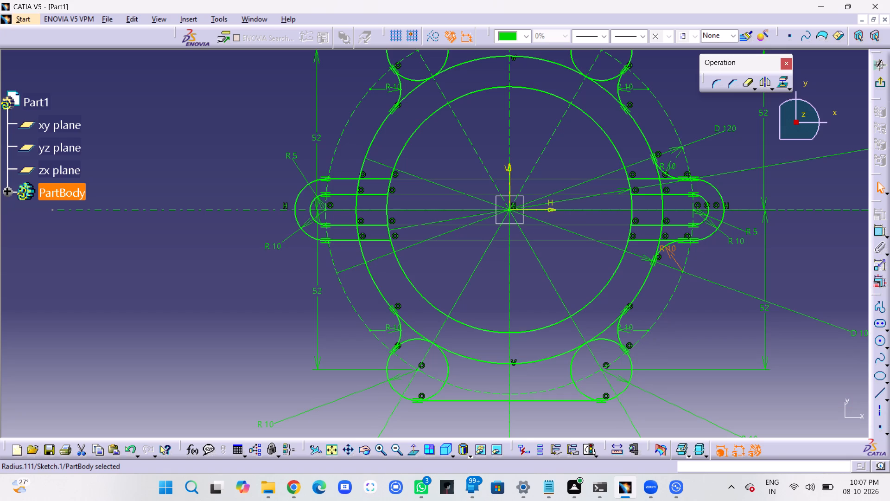
# Add an untrimmed 10 mm corner between the R10 elongated hole's lower line and the 100 mm circle on the left side.
pyautogui.click(717, 78)
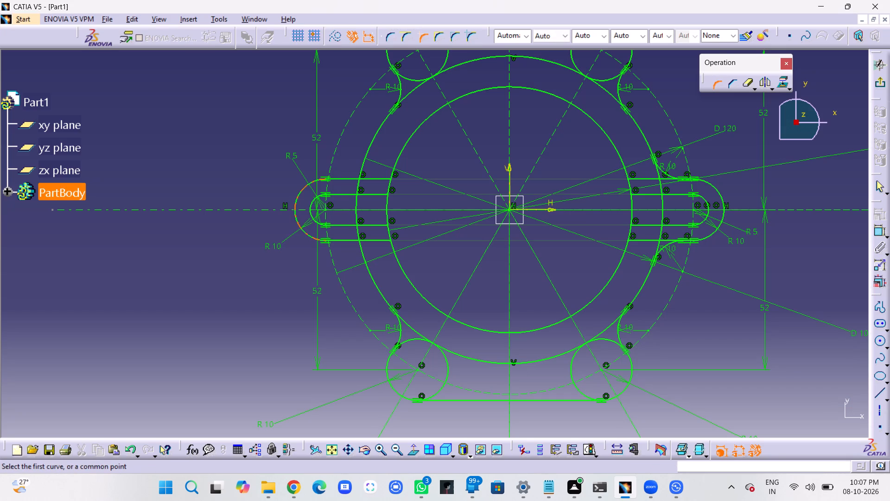
pyautogui.keyDown('ctrl'); pyautogui.click(345, 239); pyautogui.keyUp('ctrl')
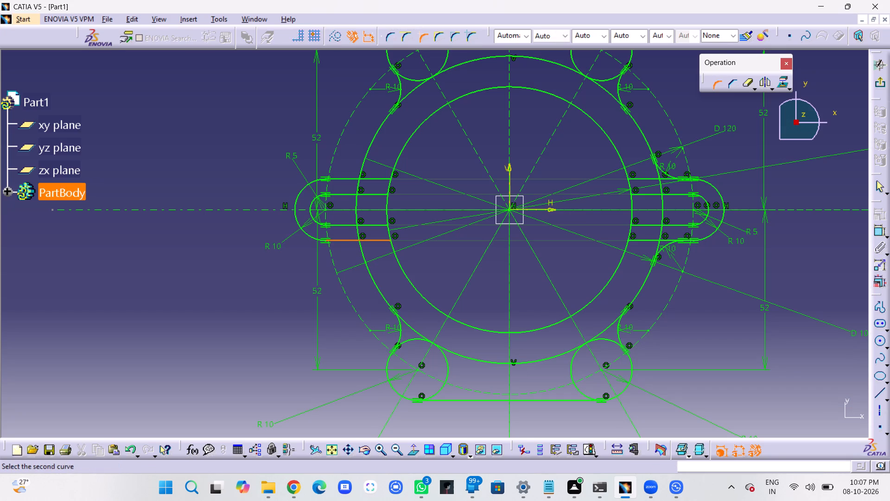
pyautogui.keyDown('ctrl'); pyautogui.click(361, 252); pyautogui.keyUp('ctrl')
pyautogui.click(352, 245)
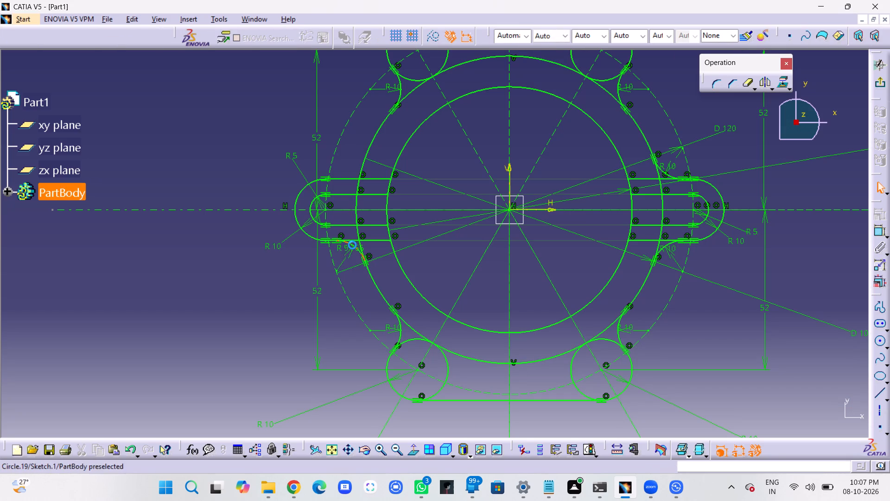
pyautogui.doubleClick(345, 248)
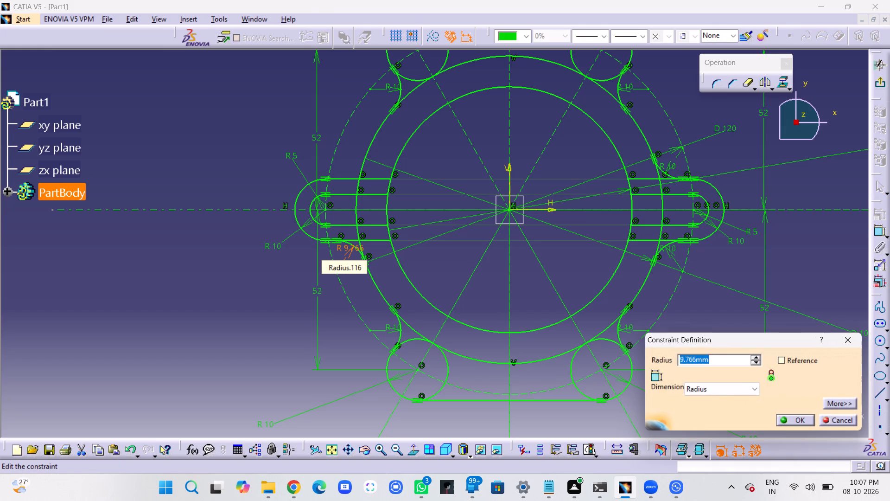
pyautogui.write('10')
pyautogui.press('Return')
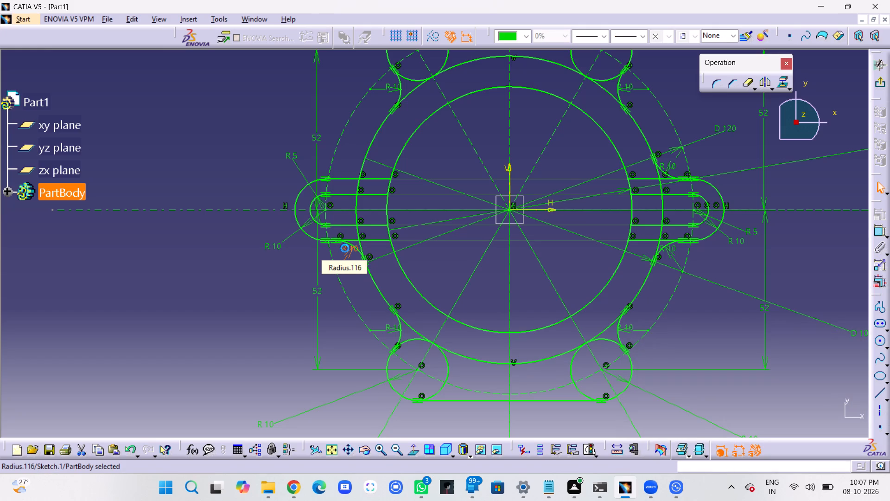
# Add an untrimmed 10 mm corner between the R10 elongated hole's upper line and the 100 mm circle on the left side.
pyautogui.click(432, 263)
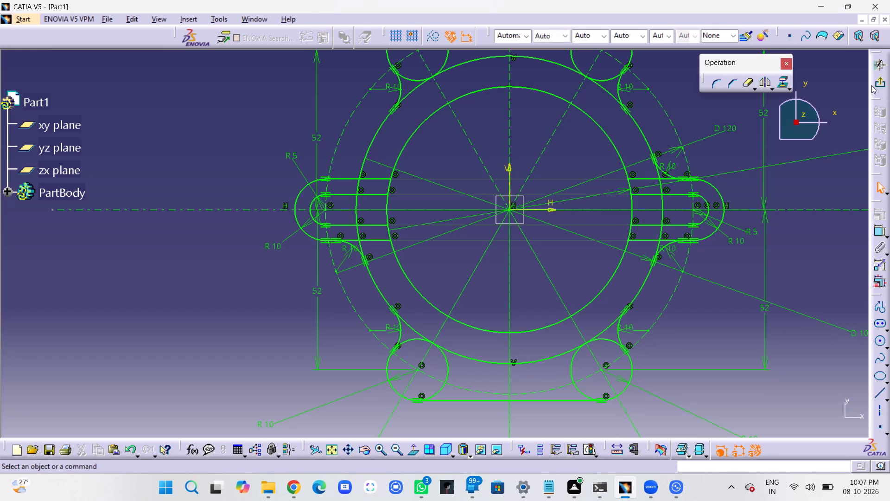
pyautogui.click(714, 84)
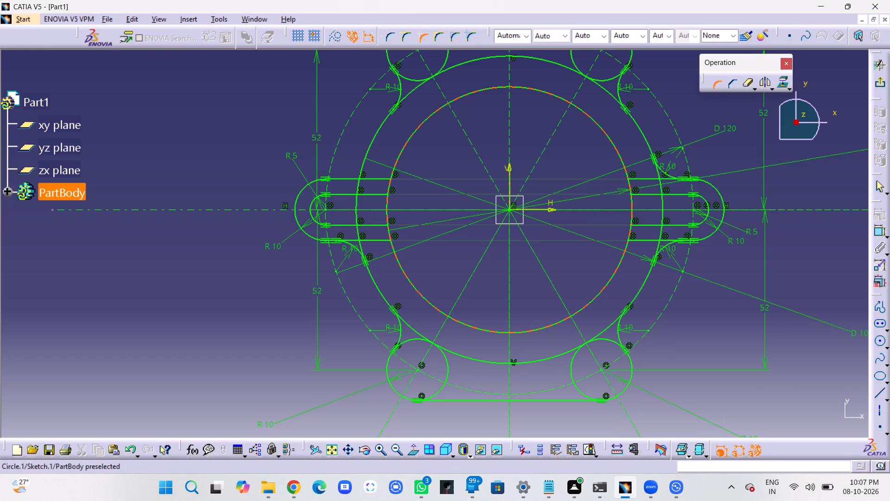
pyautogui.click(343, 181)
pyautogui.keyDown('ctrl'); pyautogui.click(362, 168); pyautogui.keyUp('ctrl')
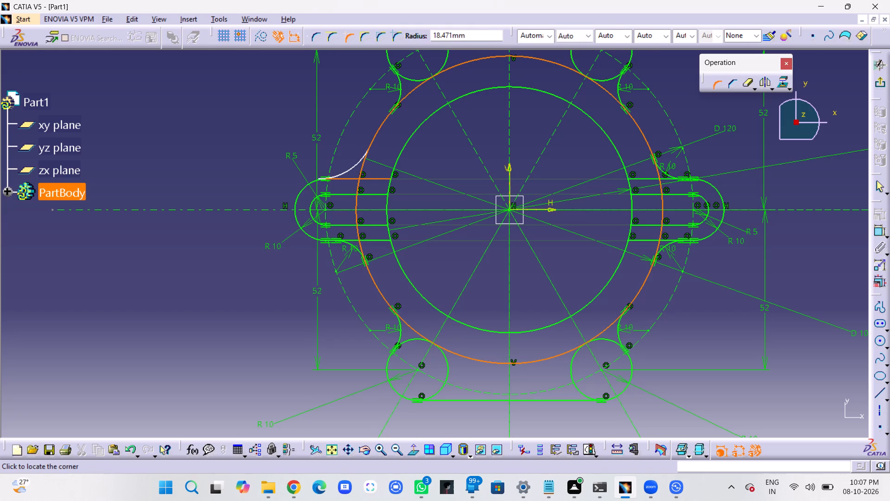
pyautogui.click(354, 164)
pyautogui.doubleClick(348, 158)
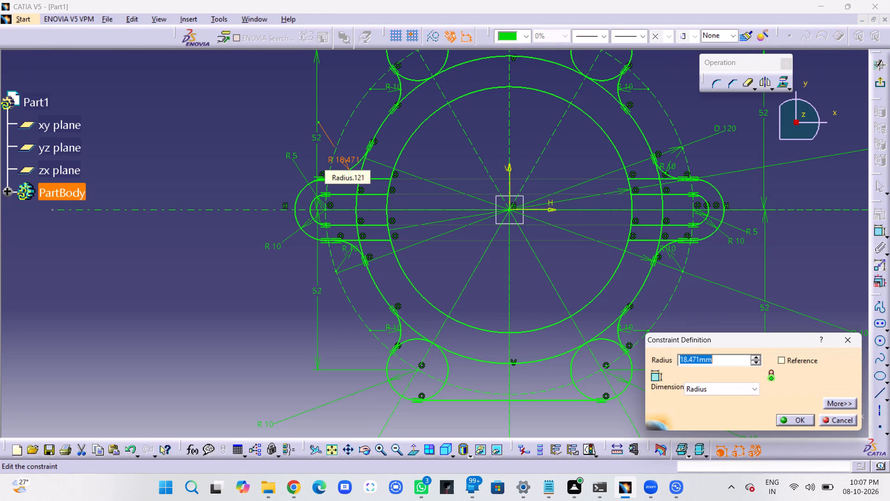
pyautogui.write('10')
pyautogui.press('Return')
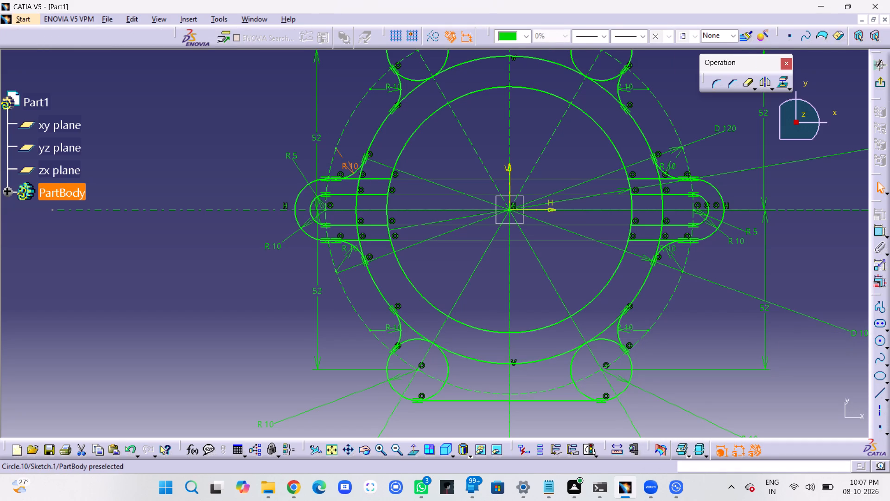
pyautogui.click(340, 105)
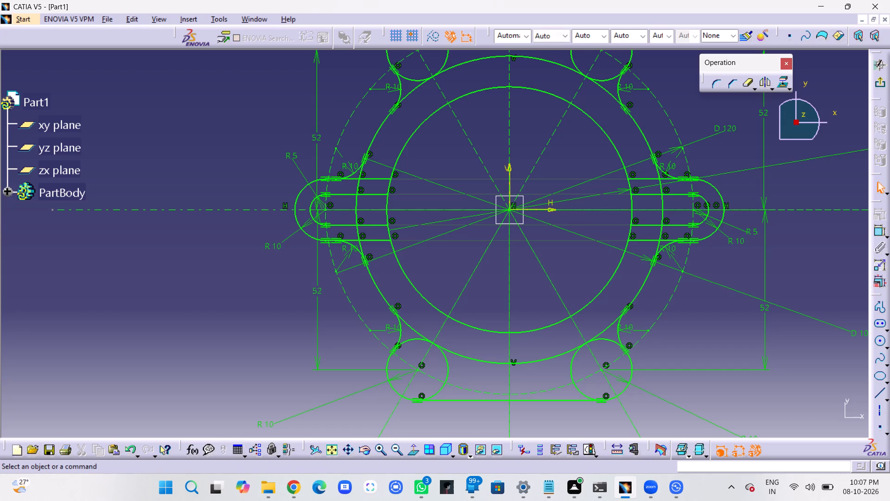
# Quick-trim the inner arcs of both upper R10 corner circles, keeping the outer arcs between the top line and the blends.
pyautogui.moveTo(528, 124); pyautogui.dragTo(542, 192, button='middle')
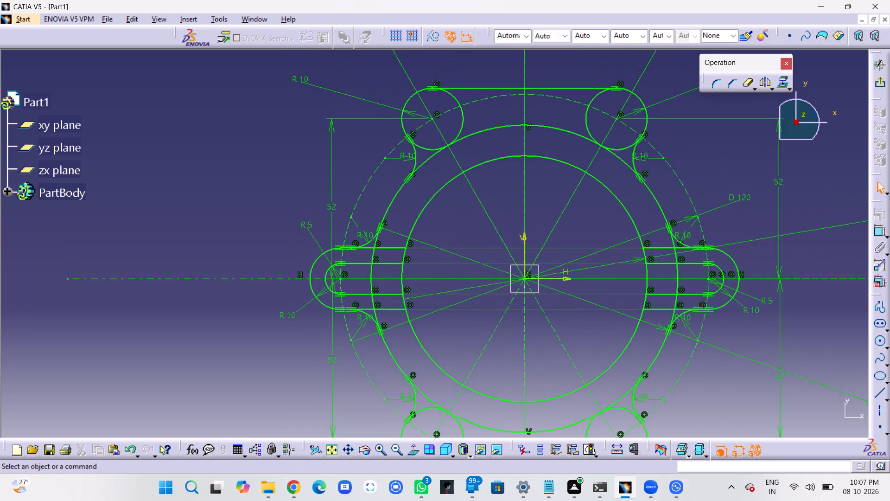
pyautogui.moveTo(542, 192); pyautogui.dragTo(547, 173, button='middle')
pyautogui.middleClick(554, 130)
pyautogui.moveTo(563, 205); pyautogui.dragTo(595, 170, button='middle')
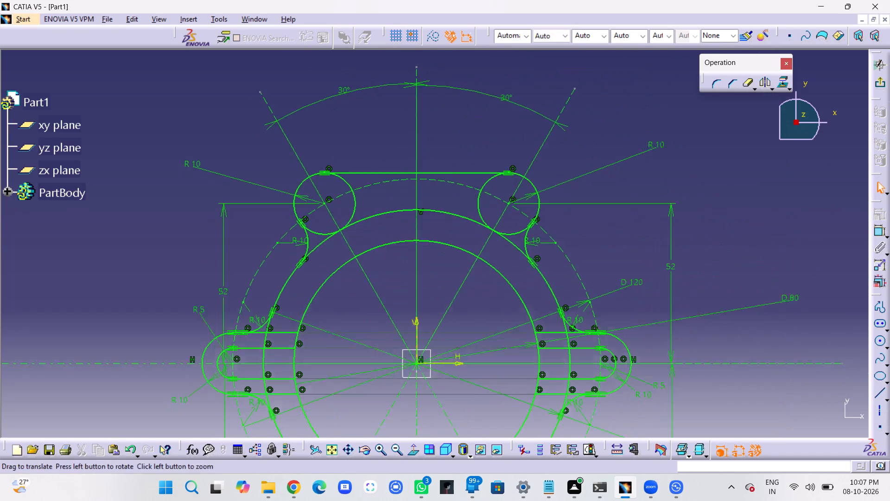
pyautogui.moveTo(595, 170); pyautogui.dragTo(650, 84, button='middle')
pyautogui.moveTo(598, 163); pyautogui.dragTo(596, 151, button='middle')
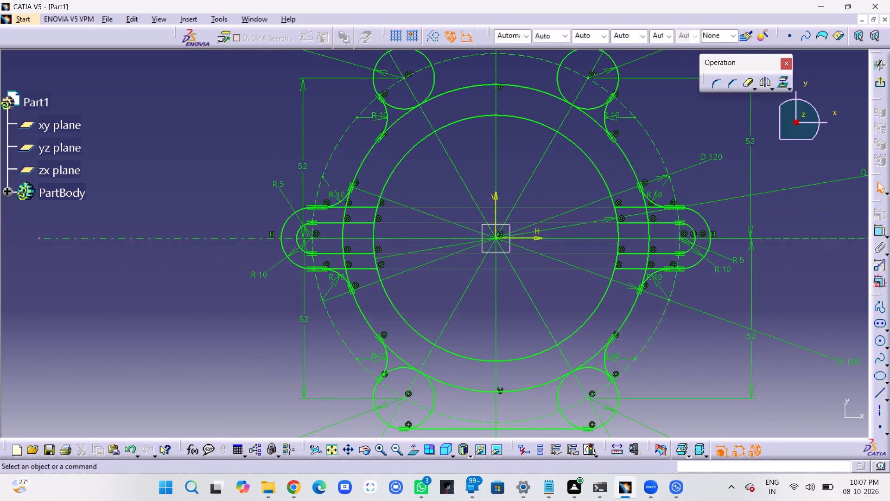
pyautogui.moveTo(596, 151); pyautogui.dragTo(591, 149, button='middle')
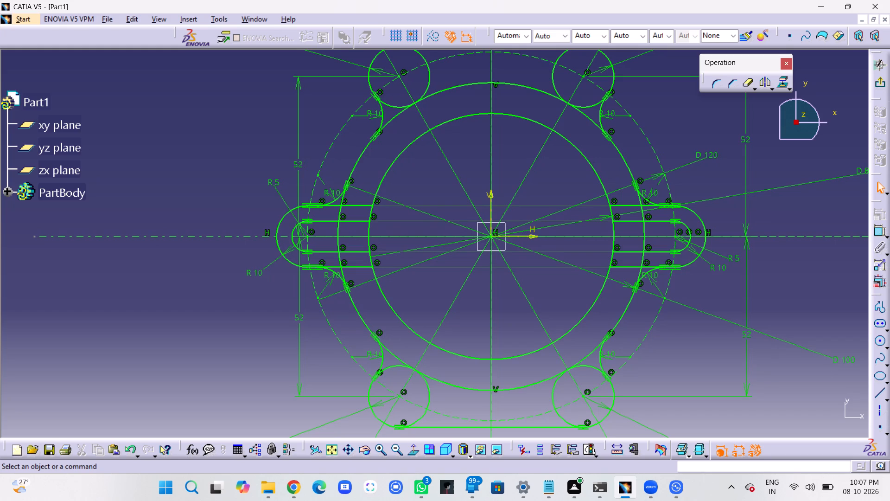
pyautogui.doubleClick(748, 82)
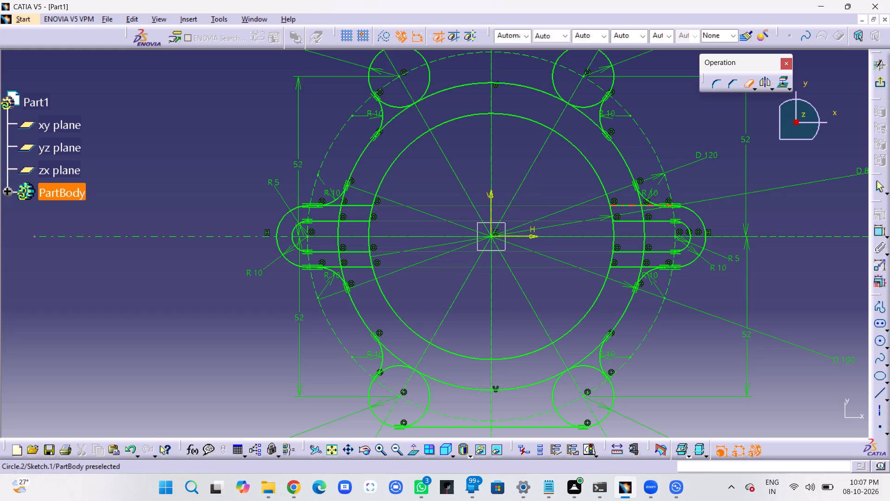
pyautogui.click(590, 105)
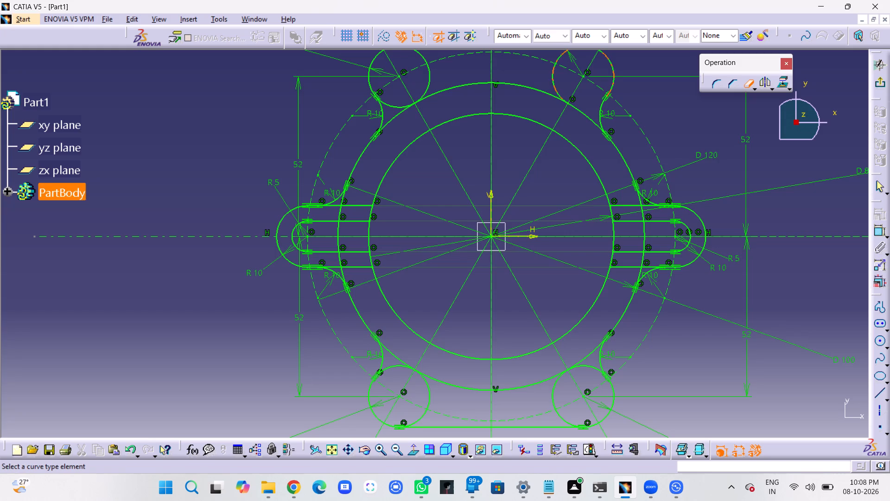
pyautogui.moveTo(586, 99); pyautogui.dragTo(604, 144, button='middle')
pyautogui.click(572, 127)
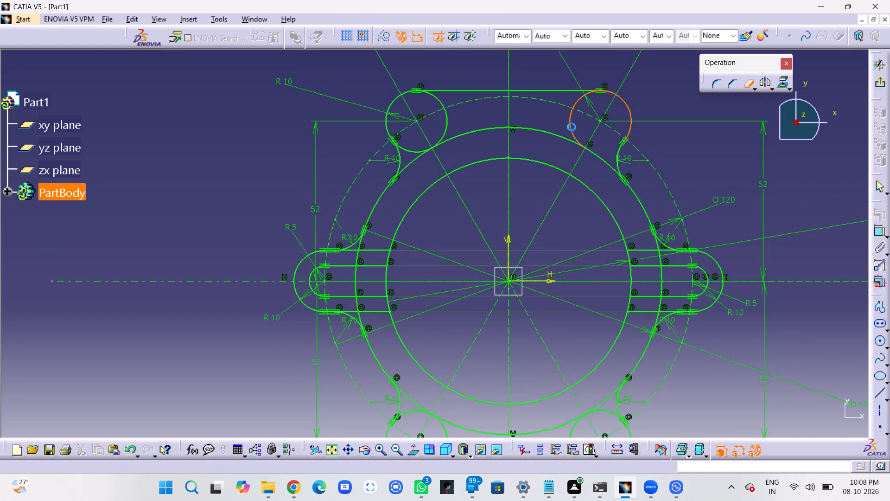
pyautogui.click(579, 98)
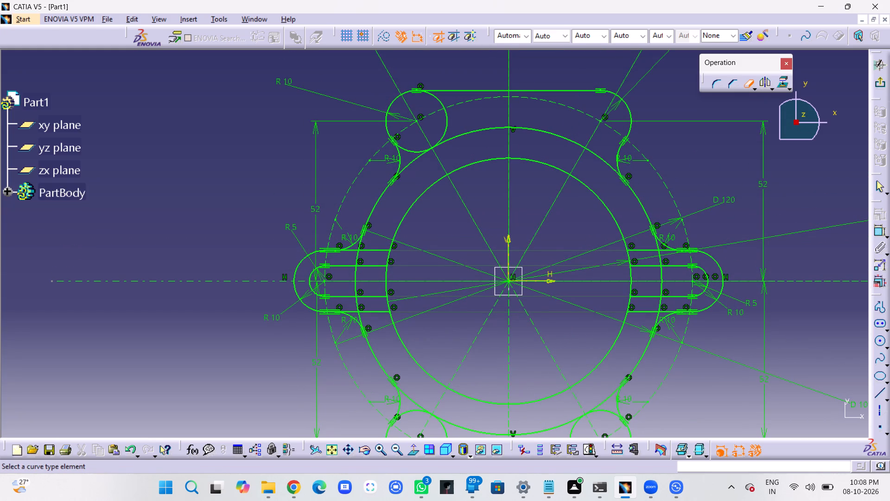
pyautogui.click(439, 101)
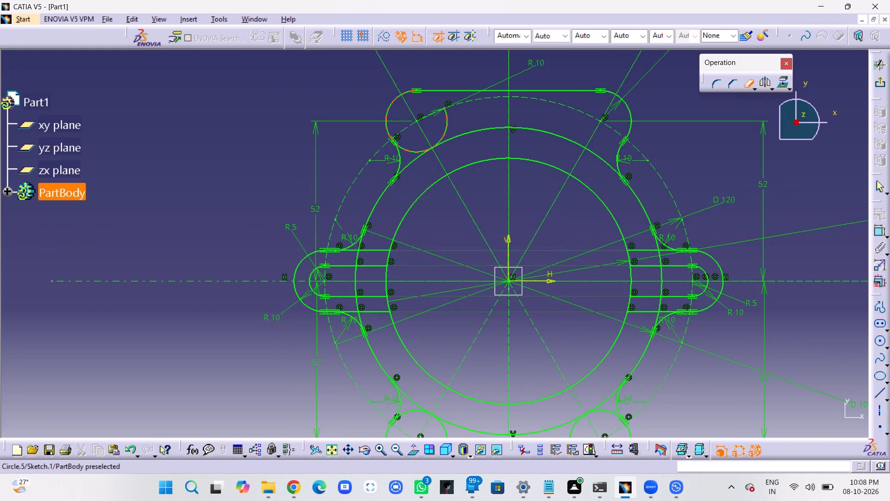
pyautogui.click(448, 119)
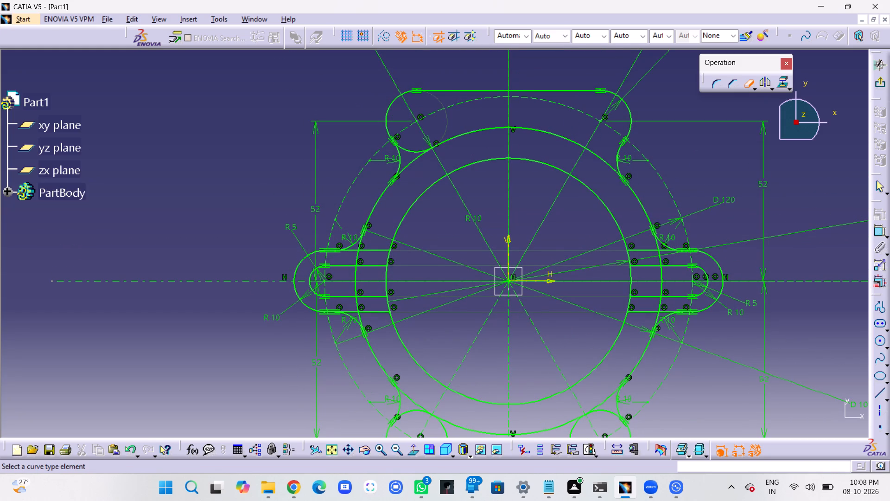
pyautogui.click(409, 150)
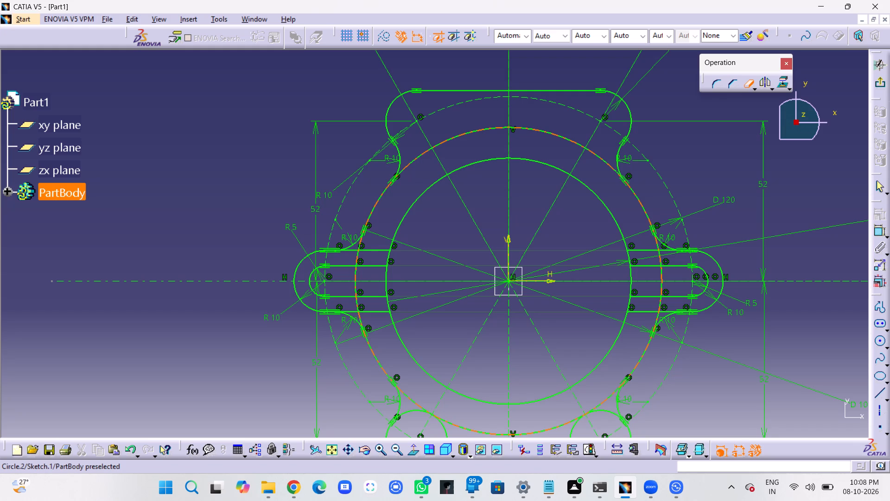
# Quick-trim all segments of the 100 mm circle's upper arc between the two upper R10 blends.
pyautogui.click(553, 137)
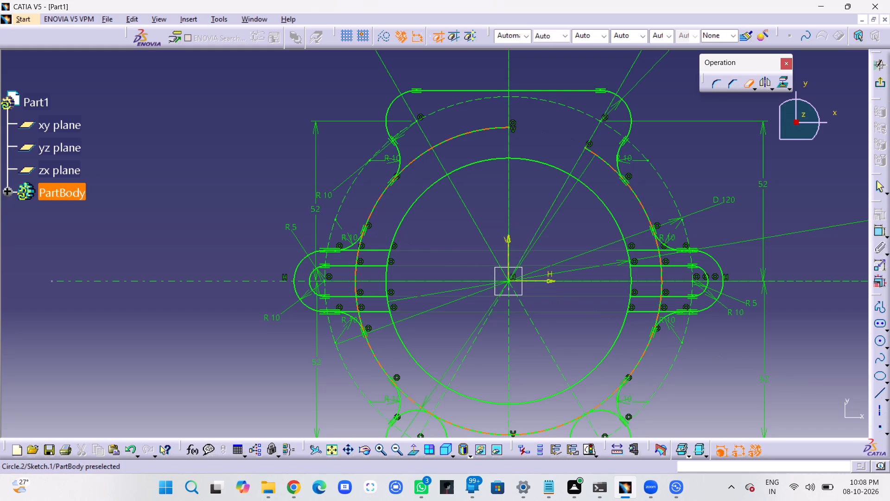
pyautogui.click(592, 151)
pyautogui.click(486, 126)
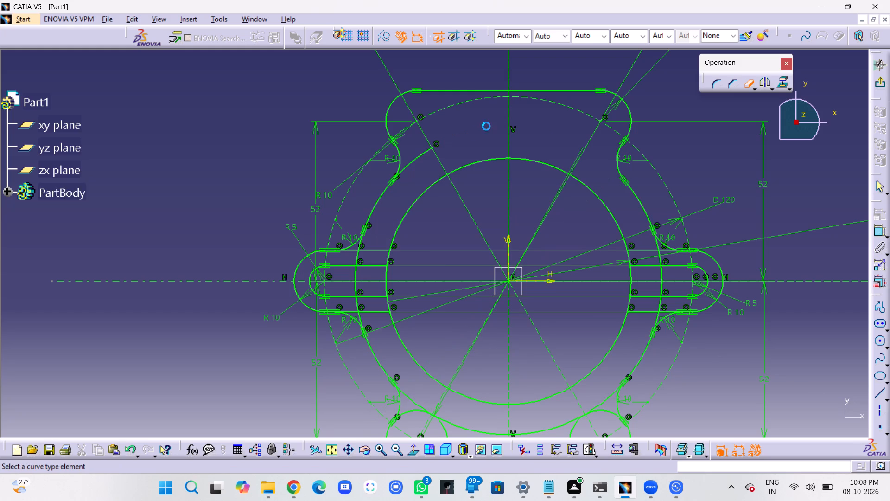
pyautogui.click(424, 149)
# Quick-trim the inner arcs of both lower R10 corner circles, keeping the outer arcs between the bottom line and the blends.
pyautogui.moveTo(480, 131); pyautogui.dragTo(487, 142, button='middle')
pyautogui.rightClick(480, 131)
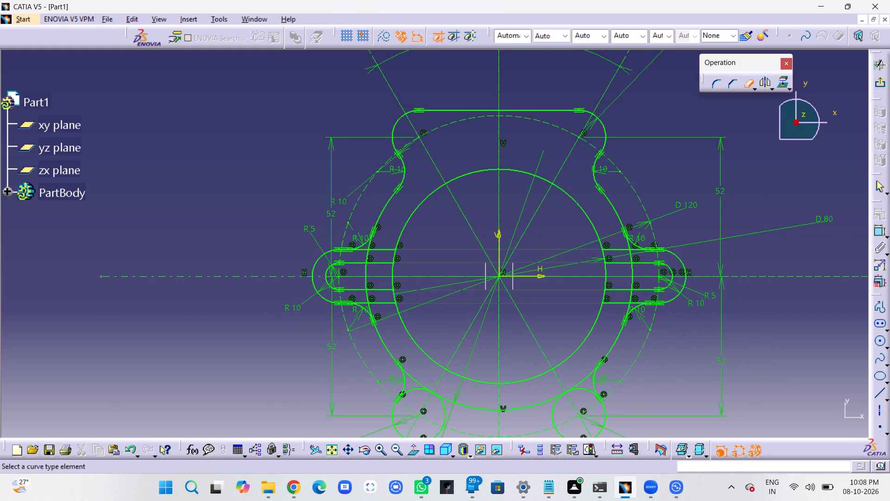
pyautogui.moveTo(693, 176); pyautogui.dragTo(697, 137, button='middle')
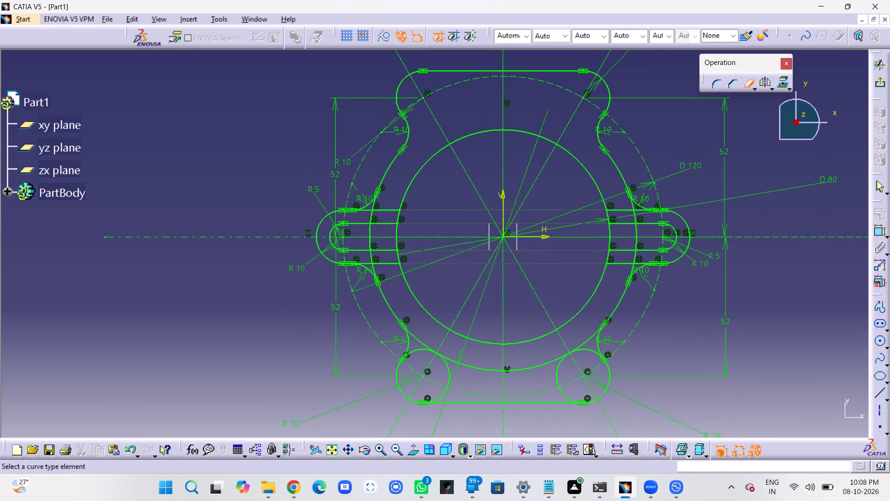
pyautogui.moveTo(697, 137); pyautogui.dragTo(685, 107, button='middle')
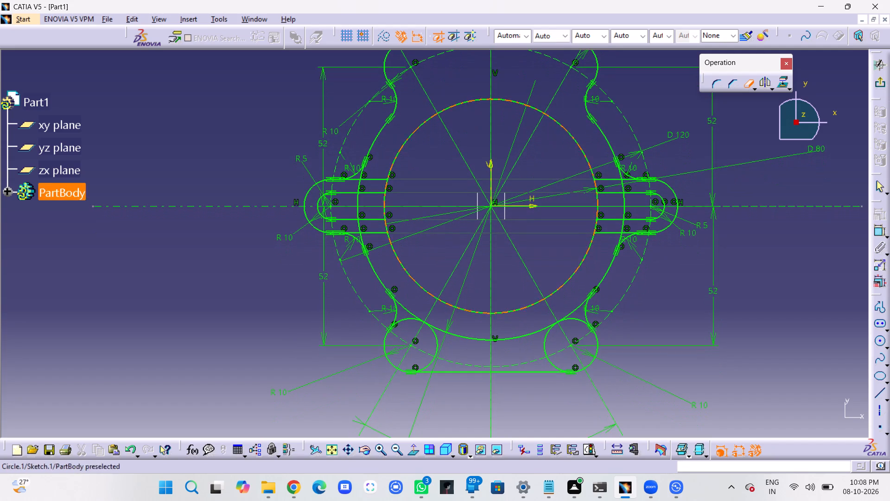
pyautogui.click(542, 345)
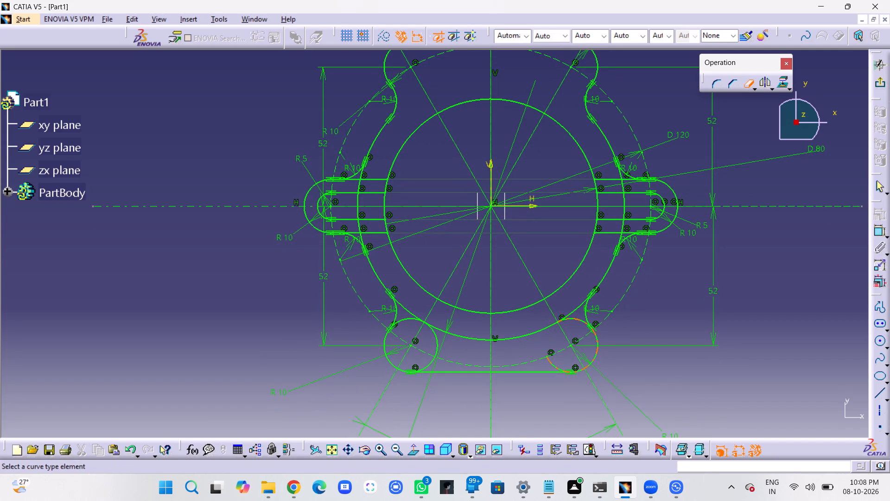
pyautogui.click(576, 318)
pyautogui.click(554, 367)
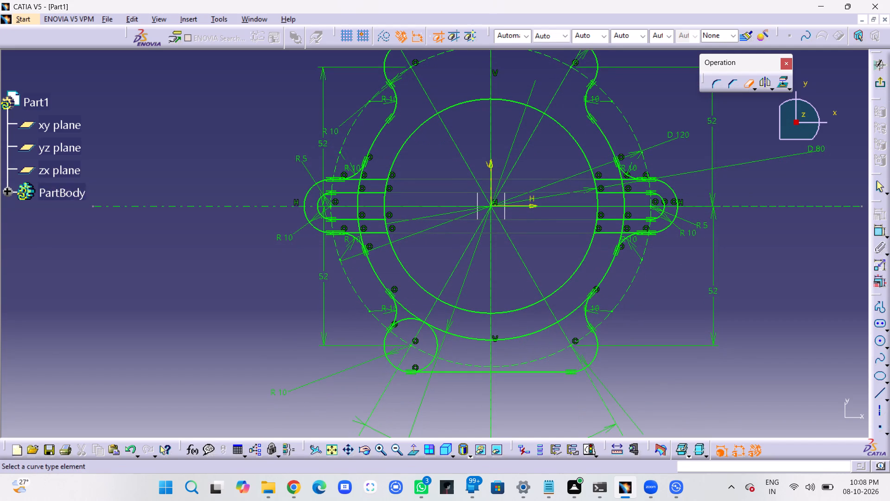
pyautogui.click(433, 332)
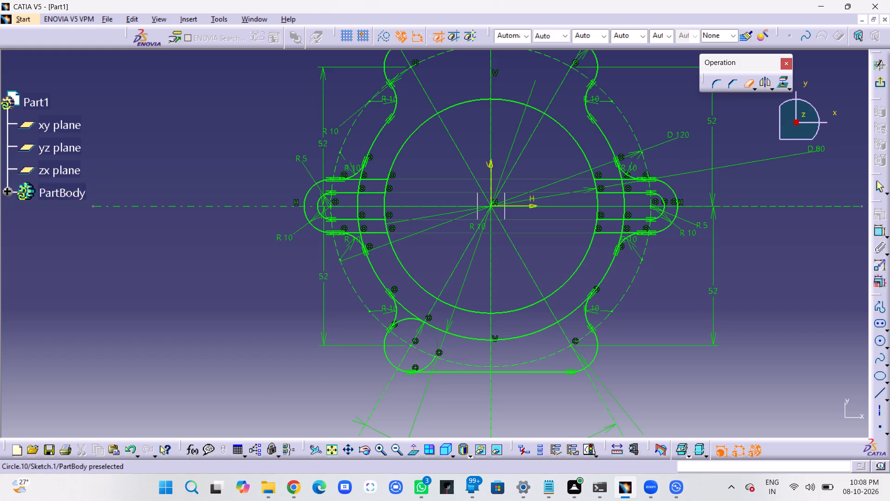
pyautogui.click(429, 366)
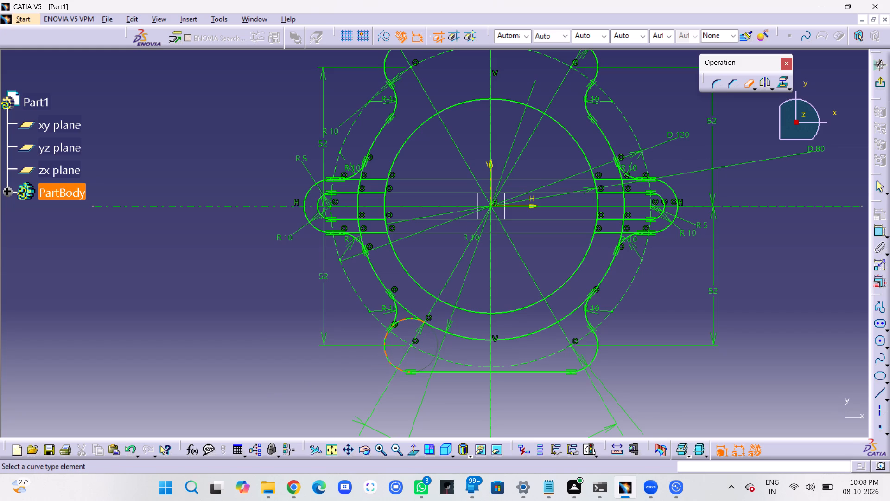
pyautogui.click(408, 317)
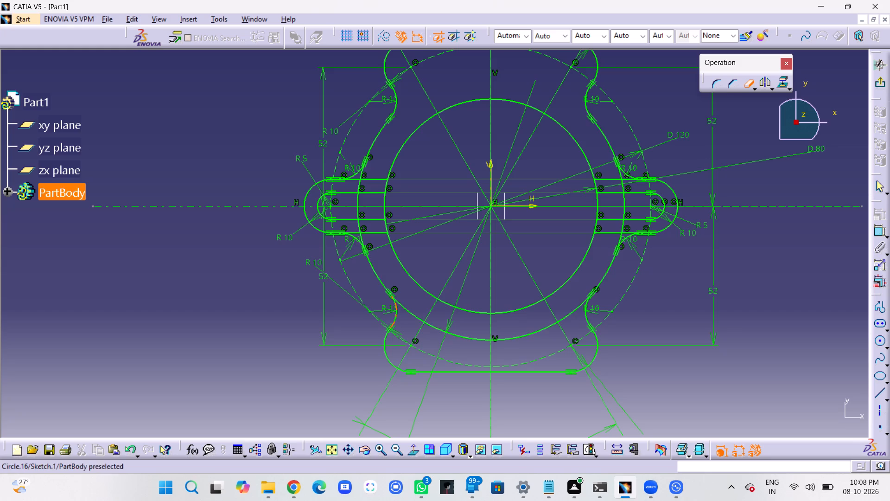
# Quick-trim all segments of the 100 mm circle's lower arc between the two lower R10 blends.
pyautogui.click(412, 313)
pyautogui.click(437, 329)
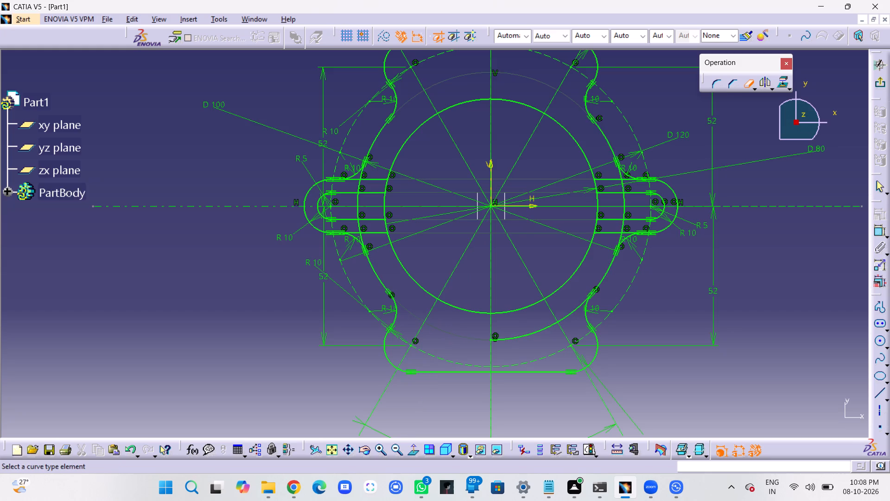
pyautogui.click(512, 339)
pyautogui.click(570, 314)
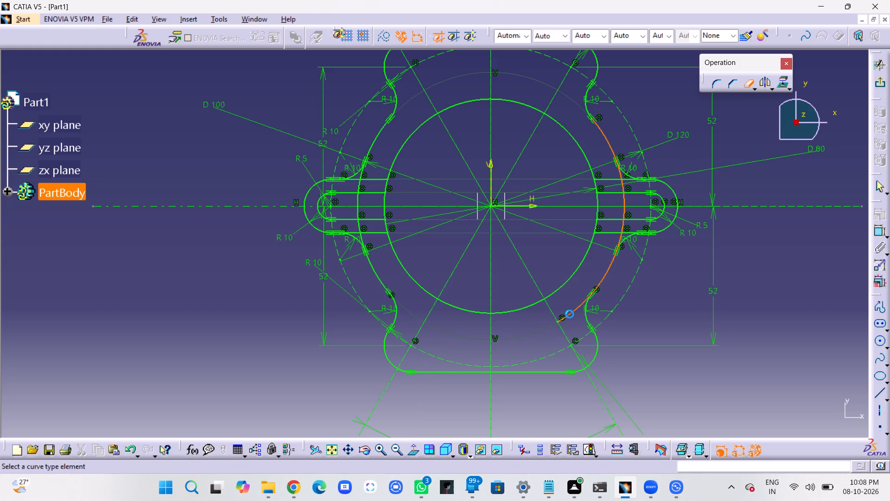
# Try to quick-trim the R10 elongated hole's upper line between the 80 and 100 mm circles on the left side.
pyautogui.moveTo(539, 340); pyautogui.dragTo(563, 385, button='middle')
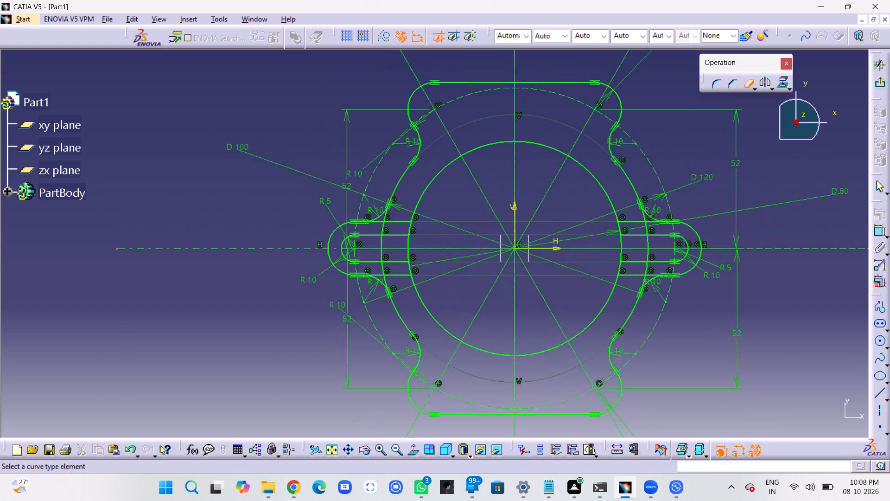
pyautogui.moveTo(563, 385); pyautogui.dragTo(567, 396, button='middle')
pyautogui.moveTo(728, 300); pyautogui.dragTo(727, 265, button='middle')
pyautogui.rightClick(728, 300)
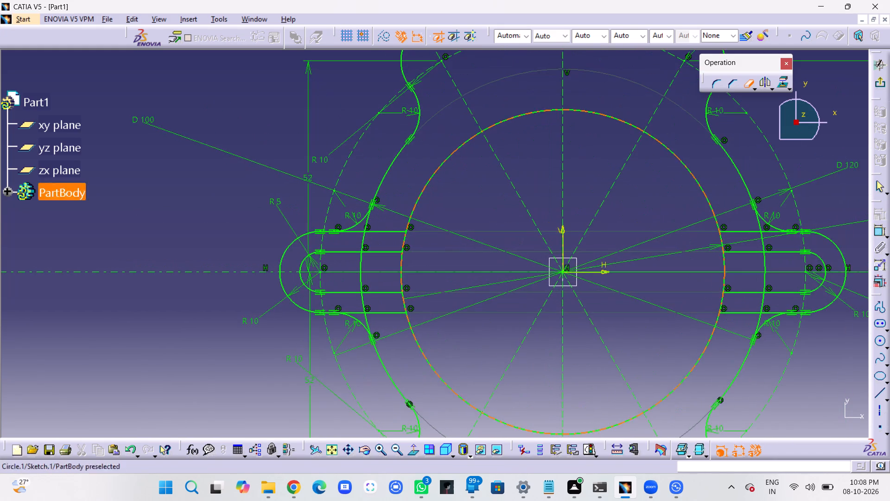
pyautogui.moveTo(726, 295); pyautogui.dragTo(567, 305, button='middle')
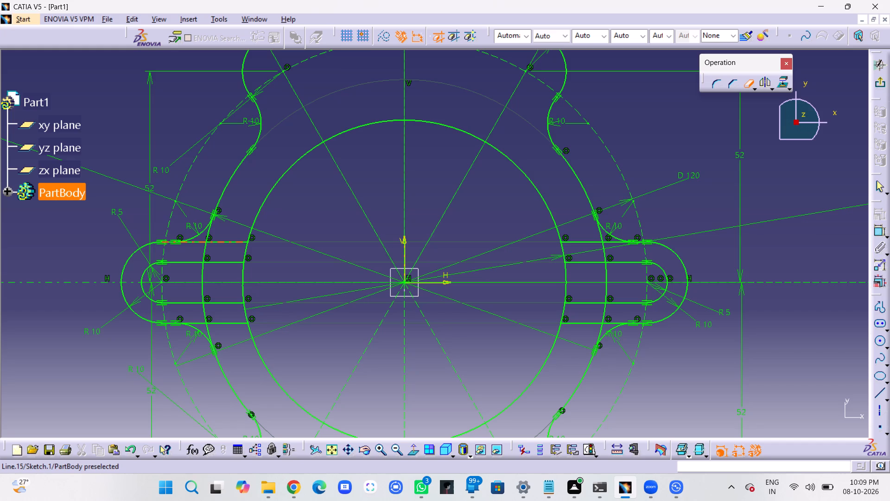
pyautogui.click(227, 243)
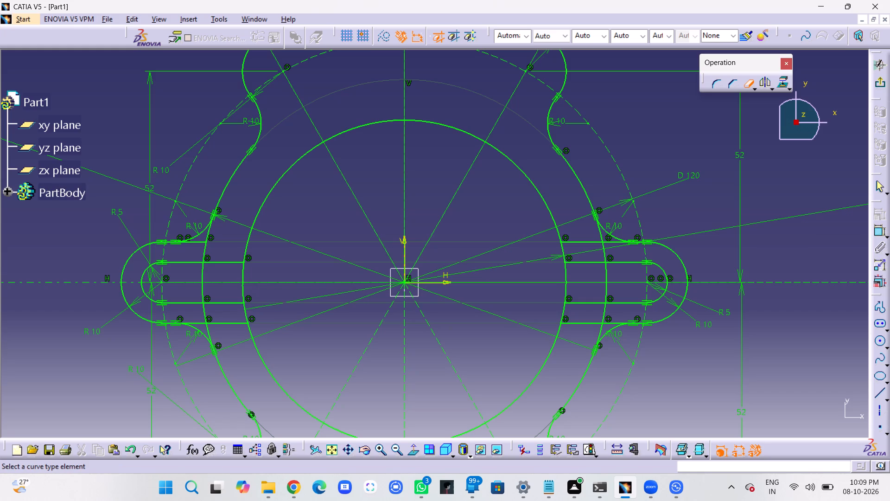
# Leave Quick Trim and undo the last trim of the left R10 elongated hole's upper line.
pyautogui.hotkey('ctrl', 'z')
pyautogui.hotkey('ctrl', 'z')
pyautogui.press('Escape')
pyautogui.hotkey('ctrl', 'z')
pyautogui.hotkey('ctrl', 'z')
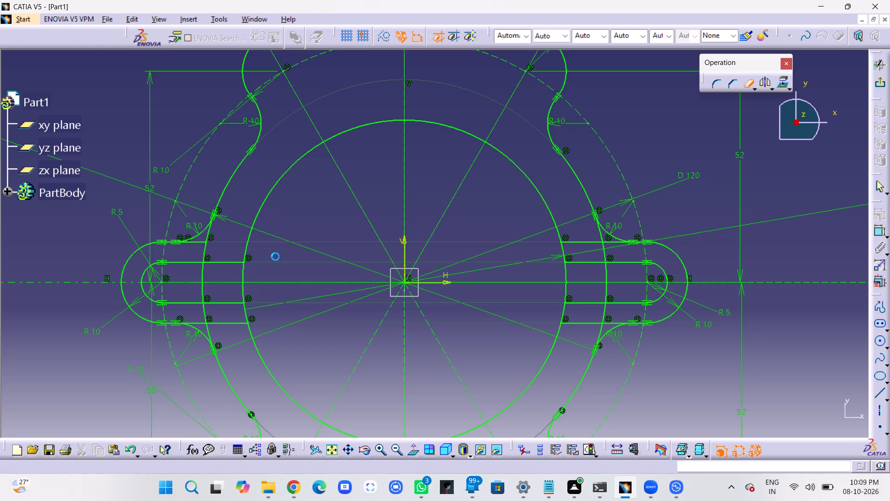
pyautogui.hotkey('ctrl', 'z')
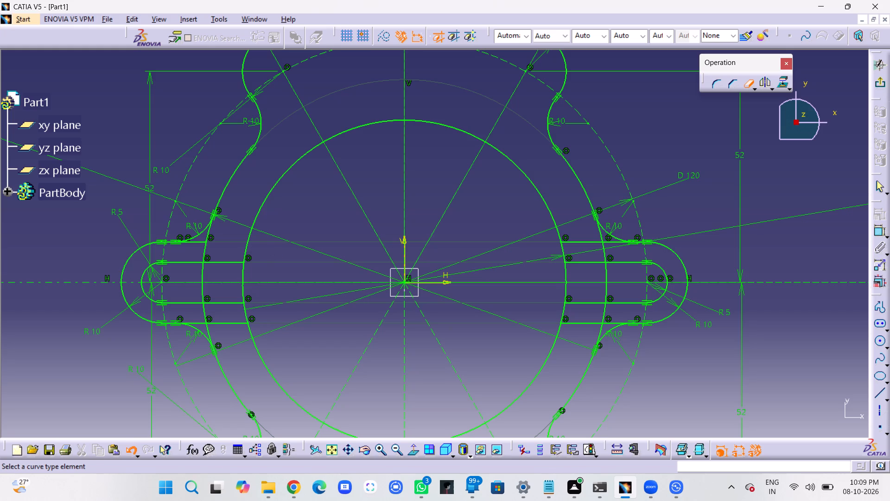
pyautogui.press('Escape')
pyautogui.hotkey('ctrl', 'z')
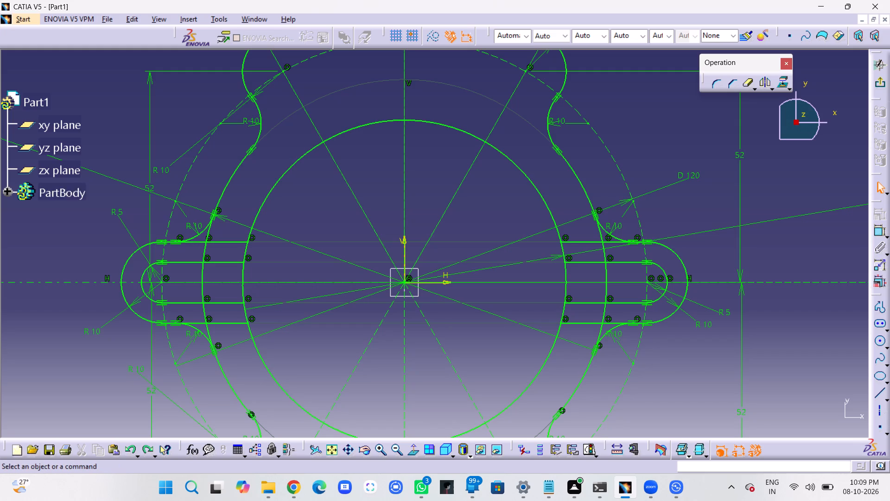
# Quick-trim the left R10 elongated hole's upper line from the 80 mm circle out to its R10 blend.
pyautogui.doubleClick(746, 81)
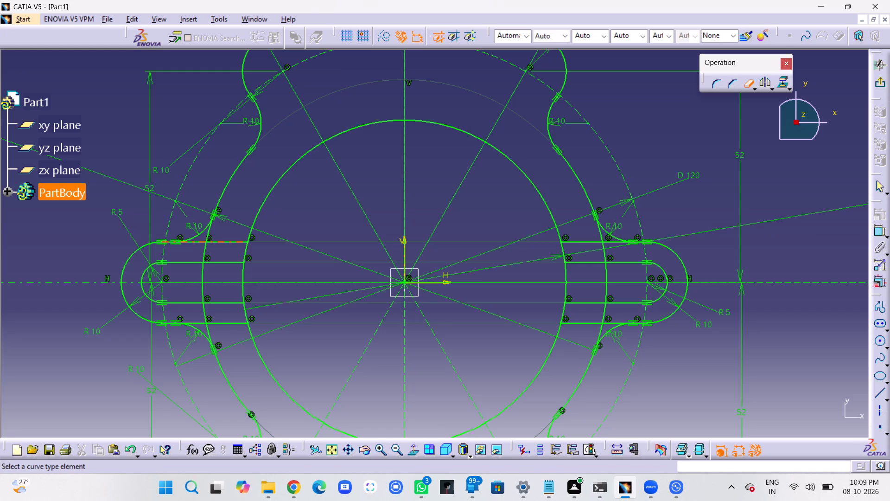
pyautogui.click(225, 240)
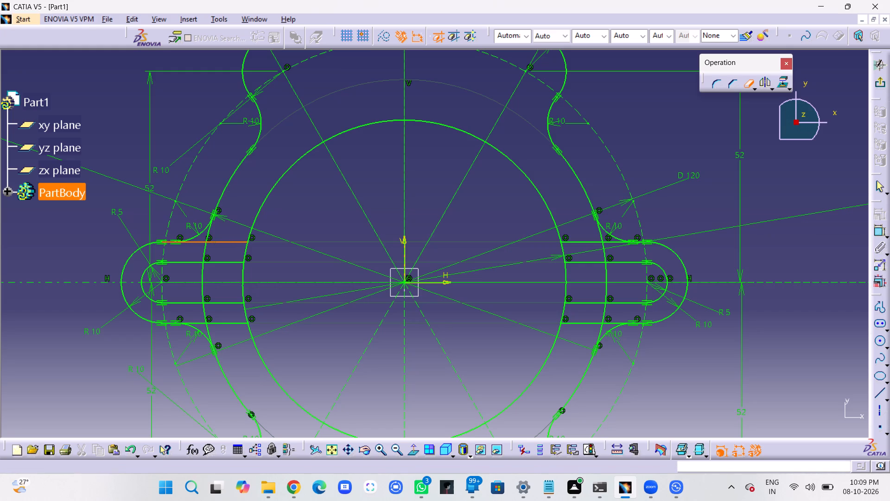
pyautogui.click(201, 243)
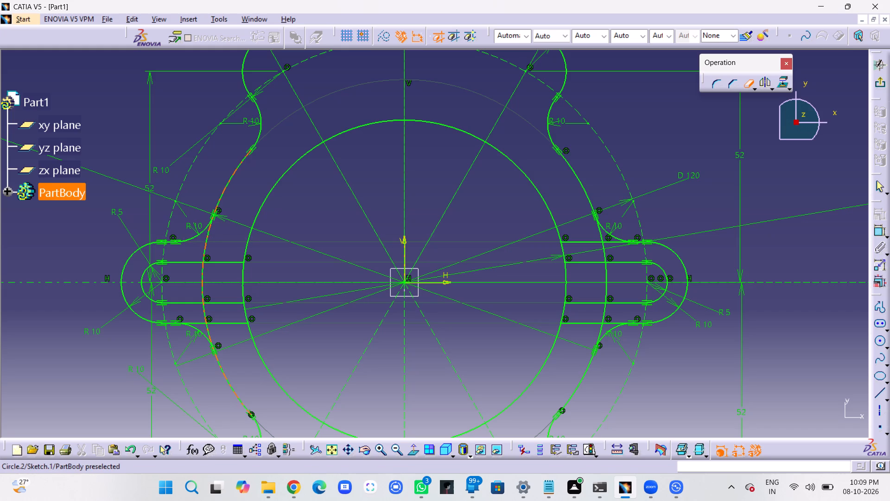
# Quick-trim both 80 mm circle segments crossing the mouth of the left R5 elongated hole.
pyautogui.click(243, 273)
pyautogui.click(243, 289)
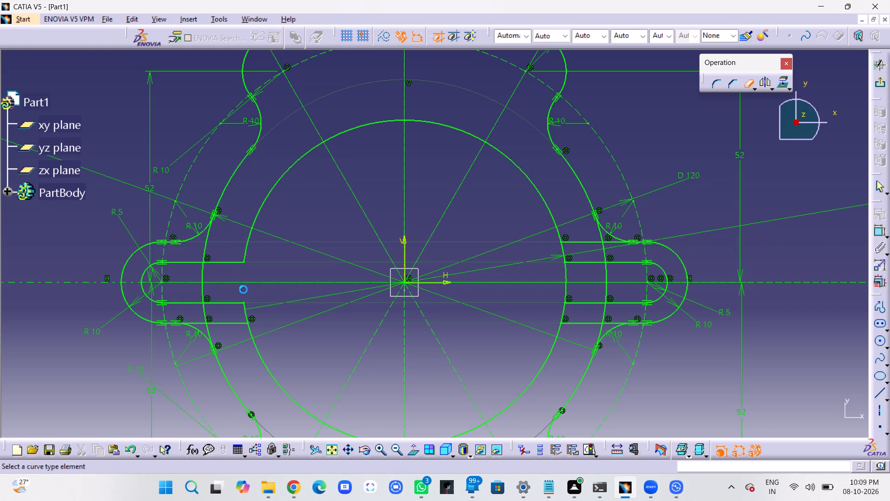
# Quick-trim the 100 mm circle's left segments from the upper R10 blend down to the R10 elongated hole's lower line.
pyautogui.click(206, 240)
pyautogui.click(204, 268)
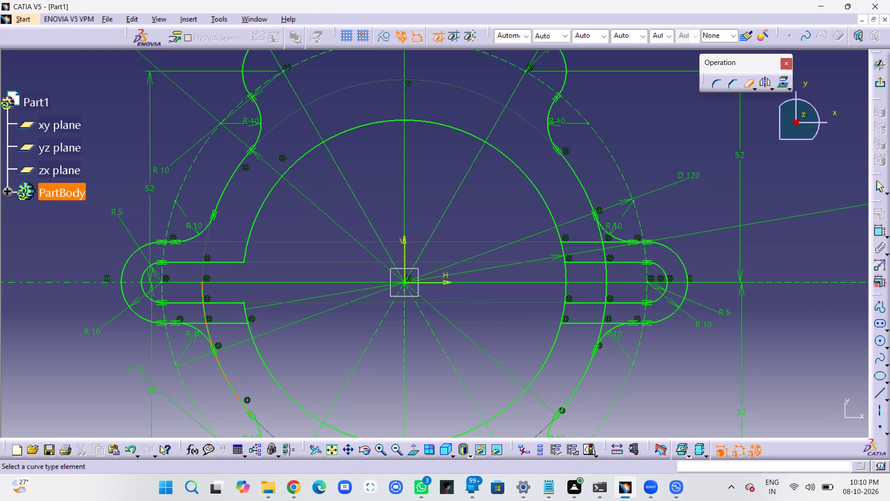
pyautogui.click(201, 289)
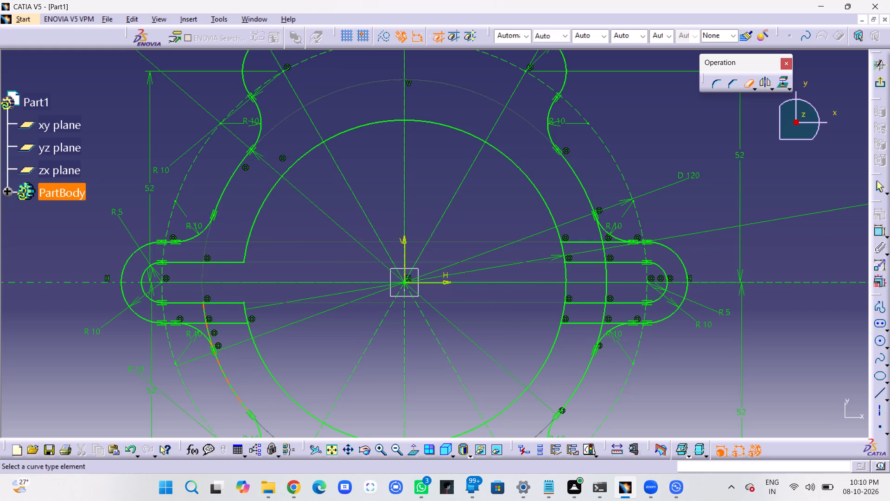
pyautogui.click(204, 310)
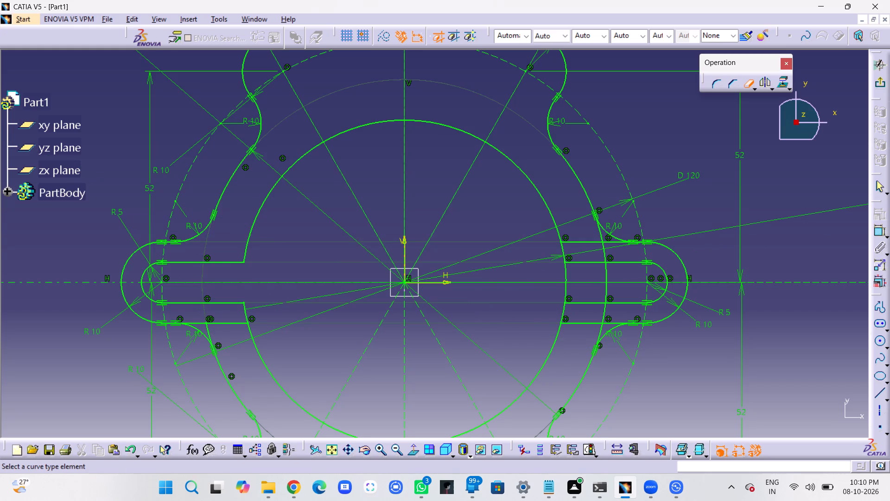
# Quick-trim the left R10 elongated hole's lower line inside its blend and the 100 mm circle piece between that line and the blend.
pyautogui.moveTo(234, 362); pyautogui.dragTo(245, 333, button='middle')
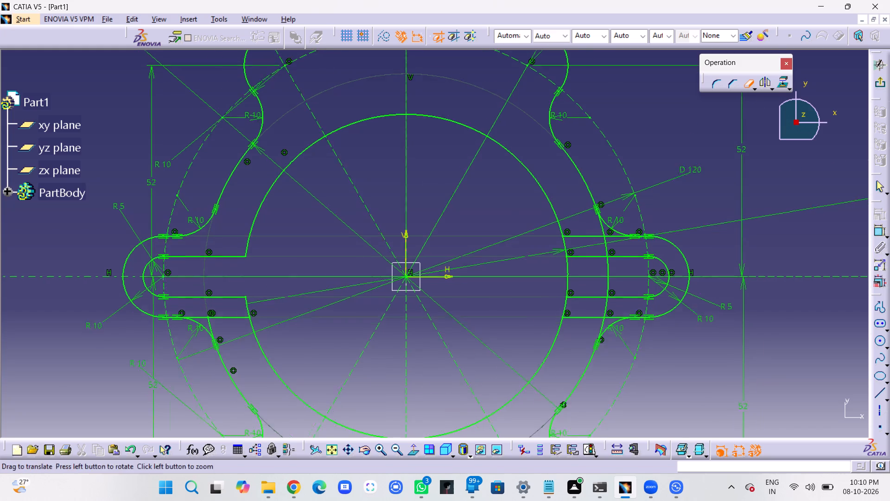
pyautogui.moveTo(245, 333); pyautogui.dragTo(271, 267, button='middle')
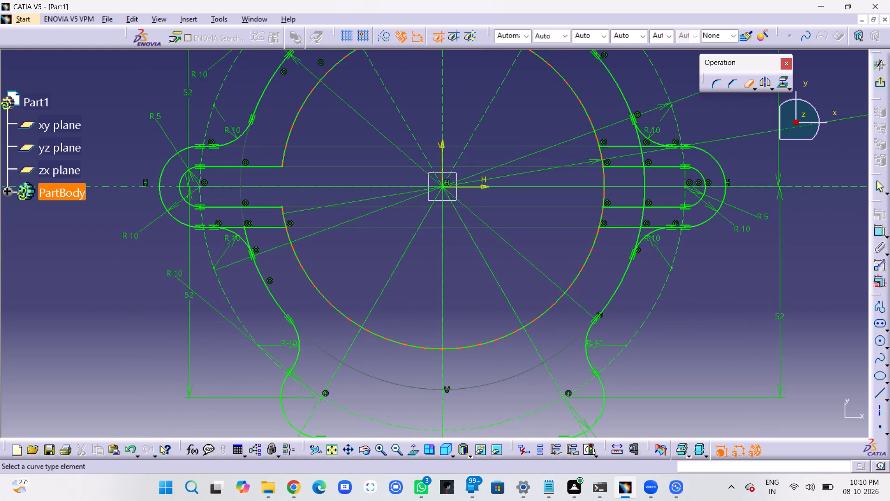
pyautogui.click(270, 228)
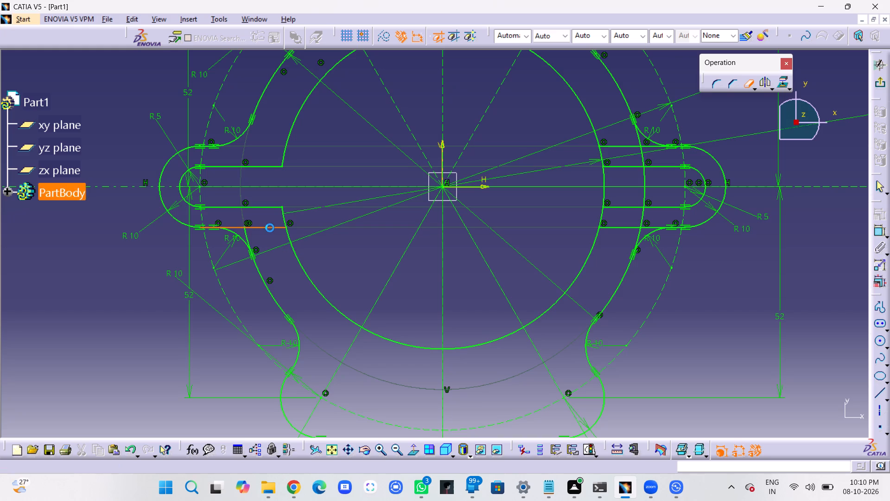
pyautogui.click(246, 232)
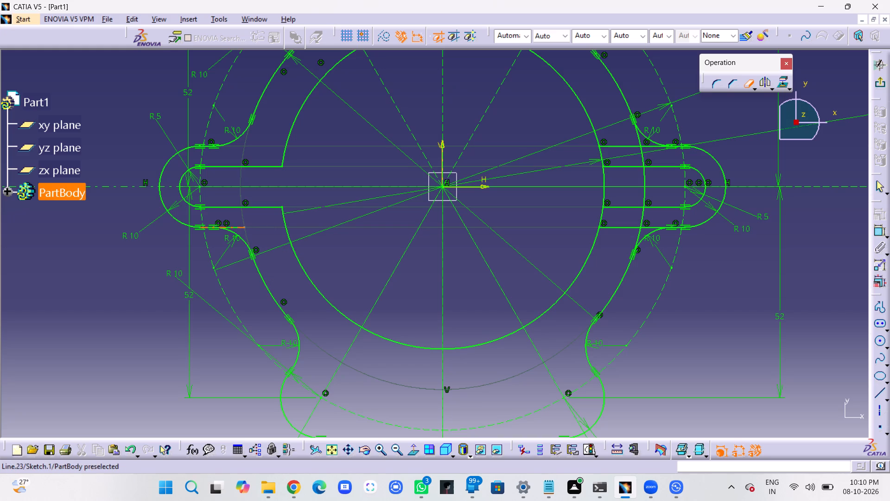
pyautogui.click(240, 225)
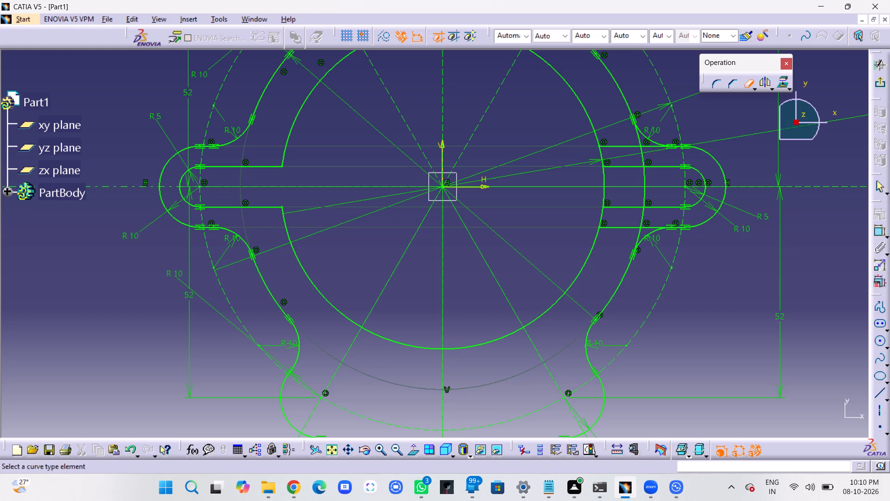
# Quick-trim both 80 mm circle segments crossing the mouth of the right R5 elongated hole.
pyautogui.moveTo(547, 267); pyautogui.dragTo(446, 350, button='middle')
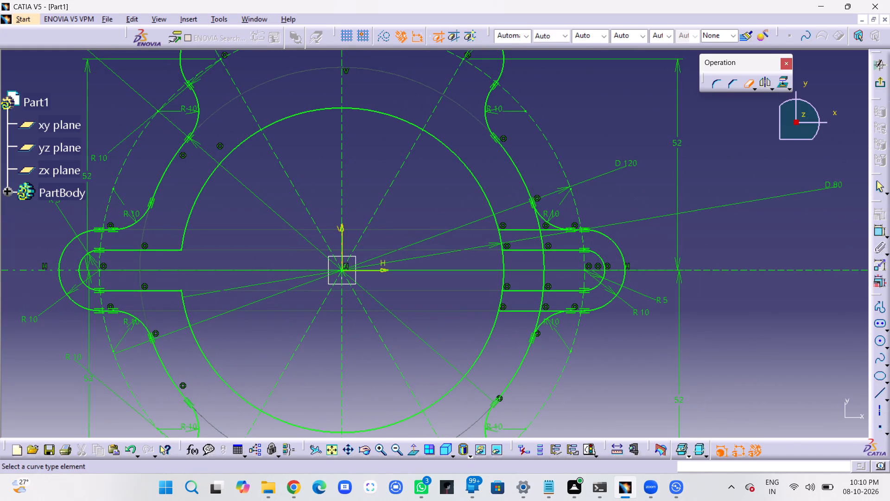
pyautogui.click(503, 264)
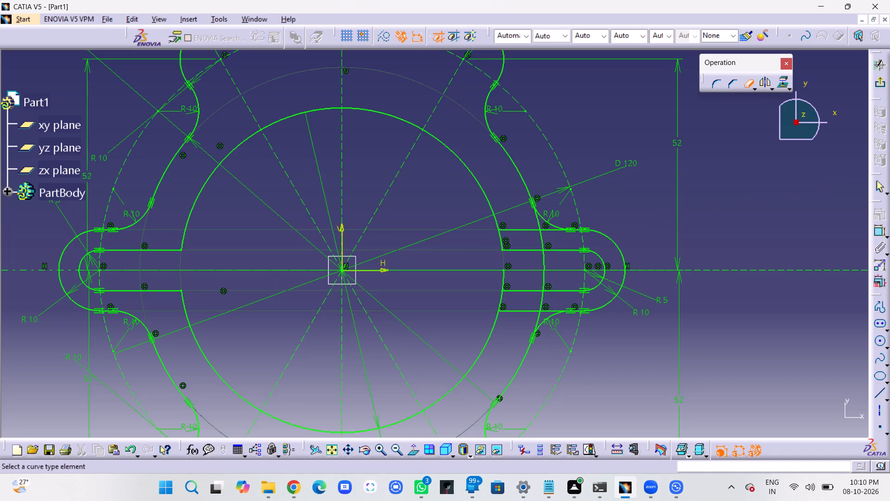
pyautogui.click(503, 279)
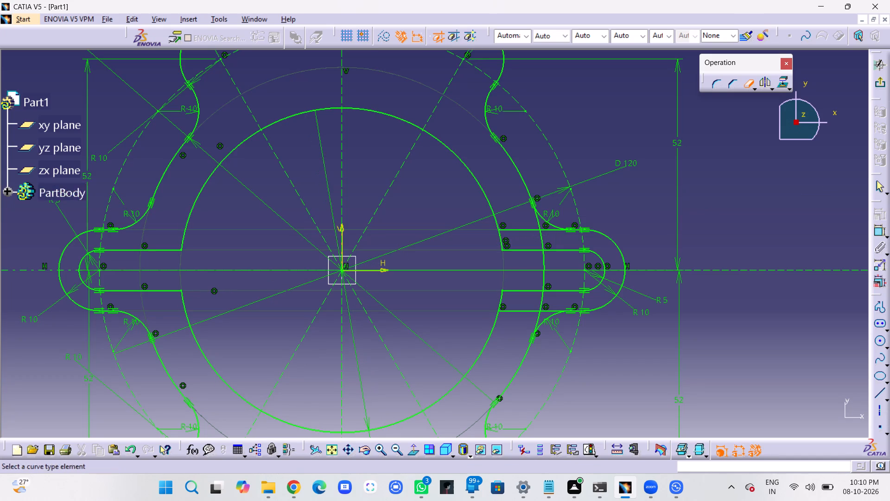
# Quick-trim the right R10 elongated hole's upper and lower lines from the 80 mm circle out to their R10 blends.
pyautogui.click(517, 231)
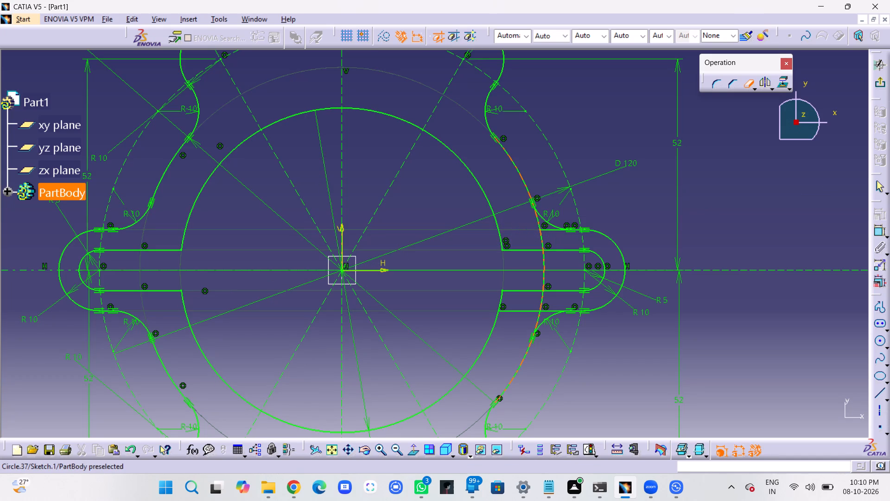
pyautogui.click(547, 231)
pyautogui.click(549, 310)
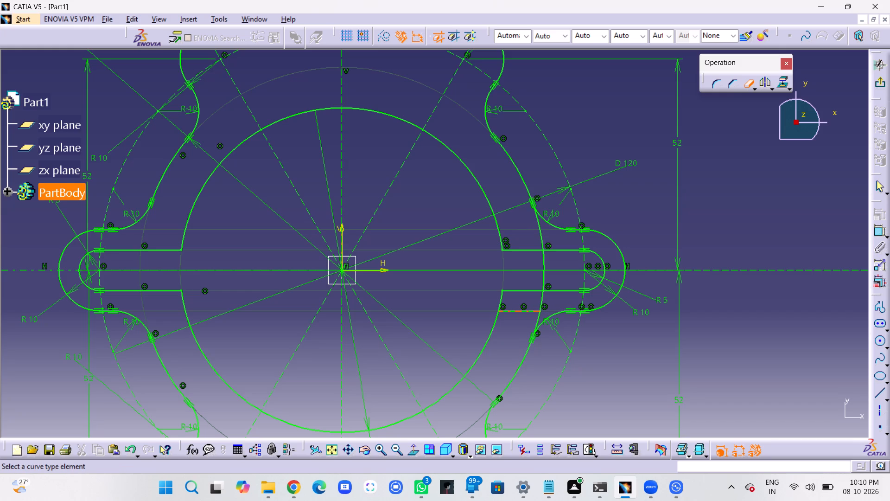
pyautogui.click(526, 311)
# Quick-trim all segments of the 100 mm circle between the two R10 blends of the right elongated hole.
pyautogui.click(538, 307)
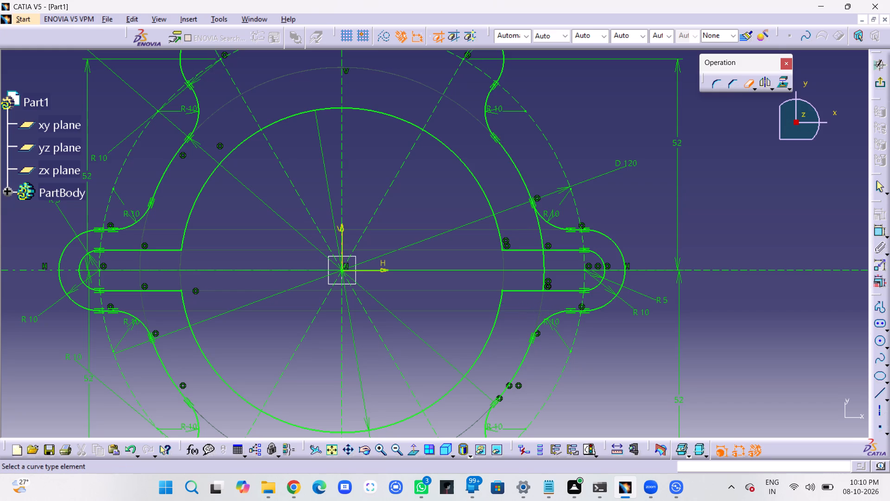
pyautogui.click(542, 280)
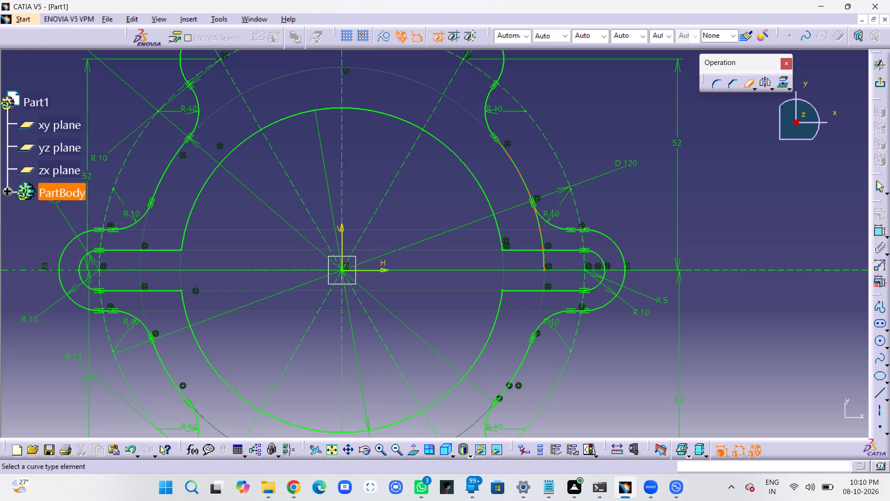
pyautogui.click(544, 266)
pyautogui.click(542, 239)
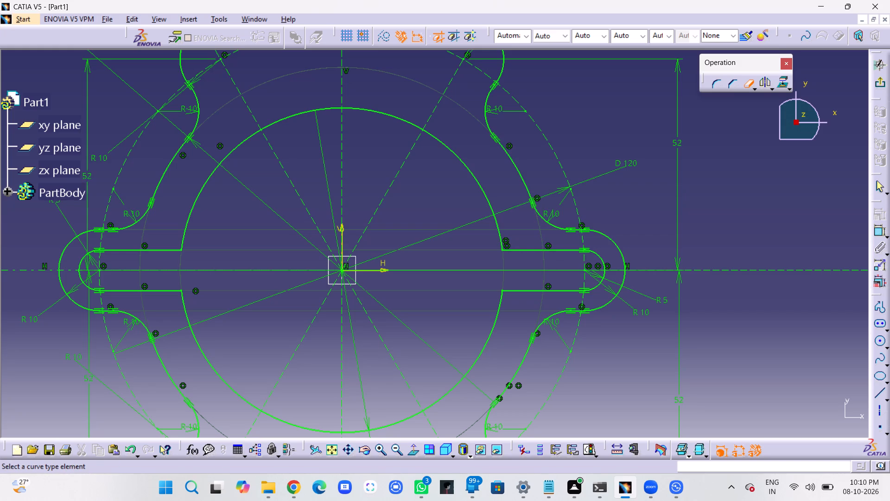
# Check the whole trimmed profile and exit the sketch back to part modelling.
pyautogui.moveTo(624, 353); pyautogui.dragTo(708, 262, button='middle')
pyautogui.rightClick(707, 254)
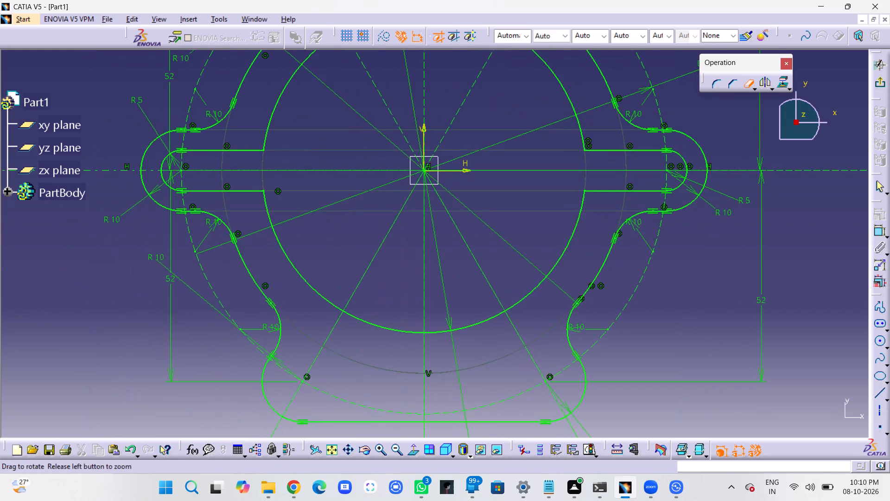
pyautogui.moveTo(708, 262); pyautogui.dragTo(708, 286, button='middle')
pyautogui.moveTo(622, 301); pyautogui.dragTo(641, 337, button='middle')
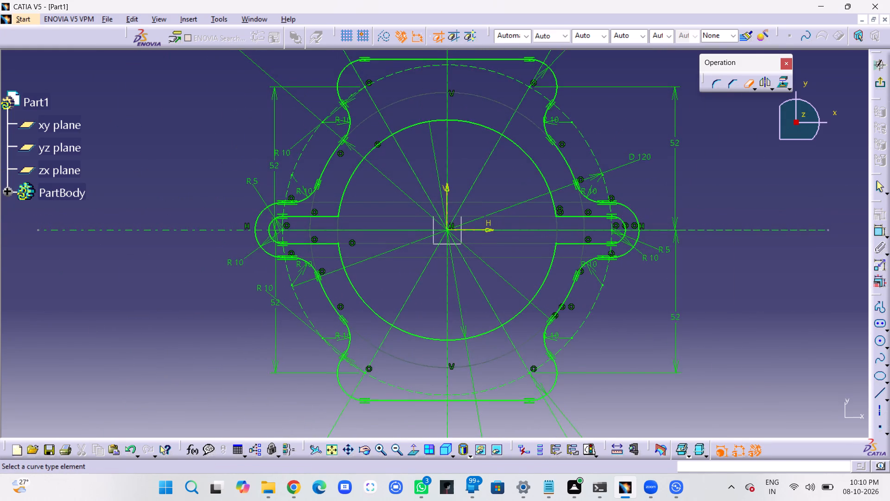
pyautogui.moveTo(641, 337); pyautogui.dragTo(630, 352, button='middle')
pyautogui.moveTo(630, 352); pyautogui.dragTo(629, 341, button='middle')
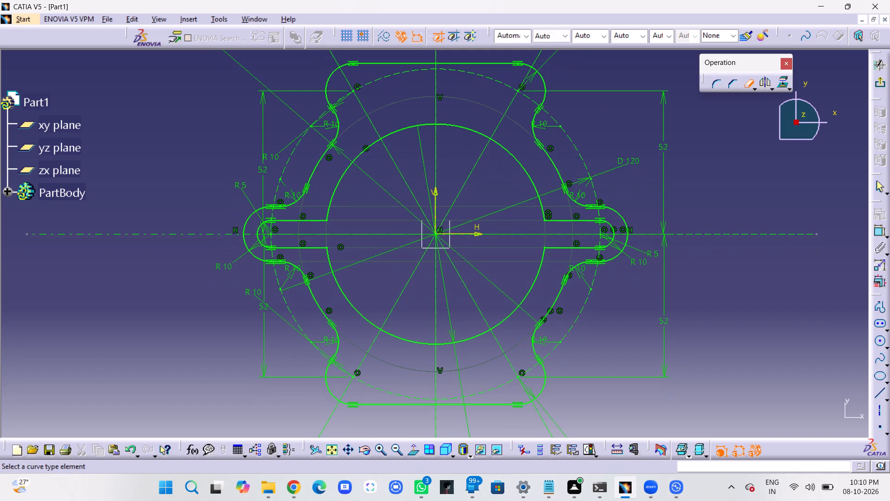
pyautogui.moveTo(629, 341); pyautogui.dragTo(629, 340, button='middle')
pyautogui.moveTo(629, 340); pyautogui.dragTo(629, 347, button='middle')
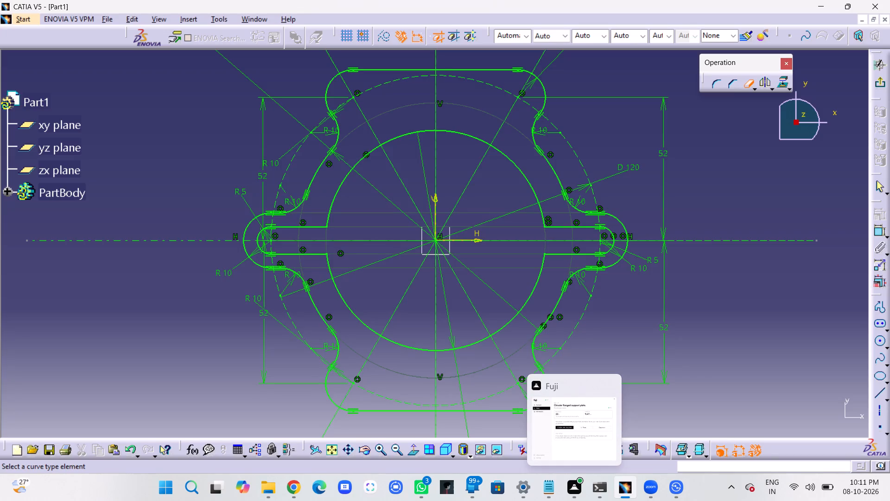
pyautogui.click(877, 83)
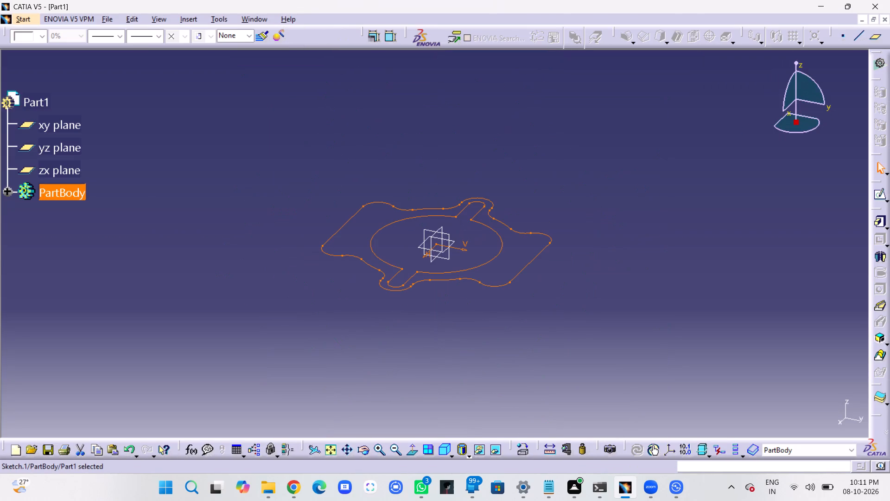
# Pad the trimmed profile sketch by 20 mm in the reversed direction, below the xy plane.
pyautogui.click(882, 220)
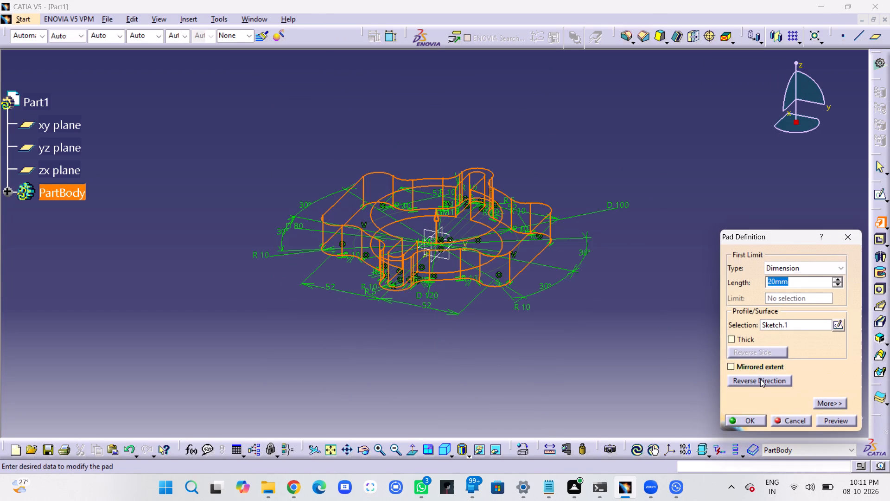
pyautogui.click(760, 379)
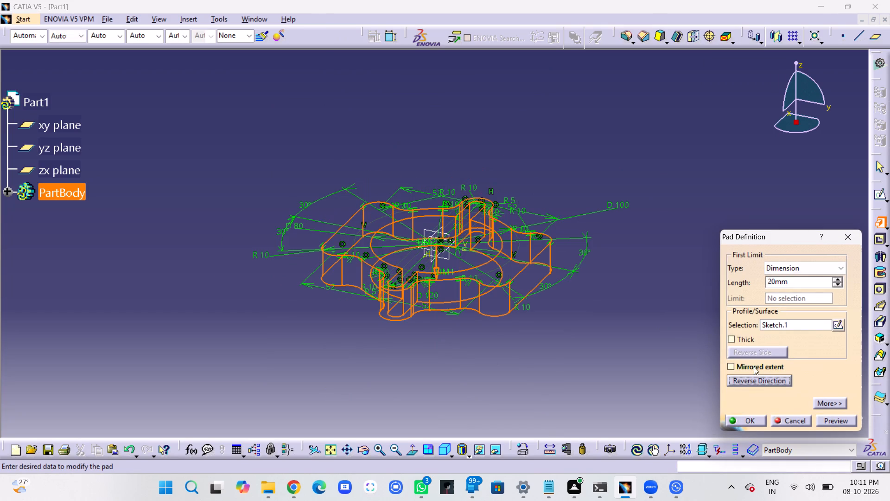
pyautogui.doubleClick(796, 281)
pyautogui.click(796, 281)
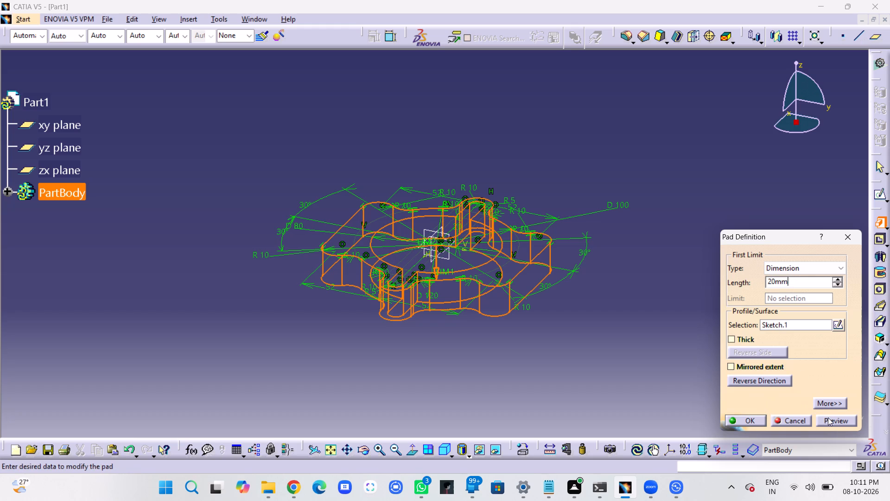
pyautogui.click(828, 417)
pyautogui.click(756, 419)
pyautogui.click(656, 349)
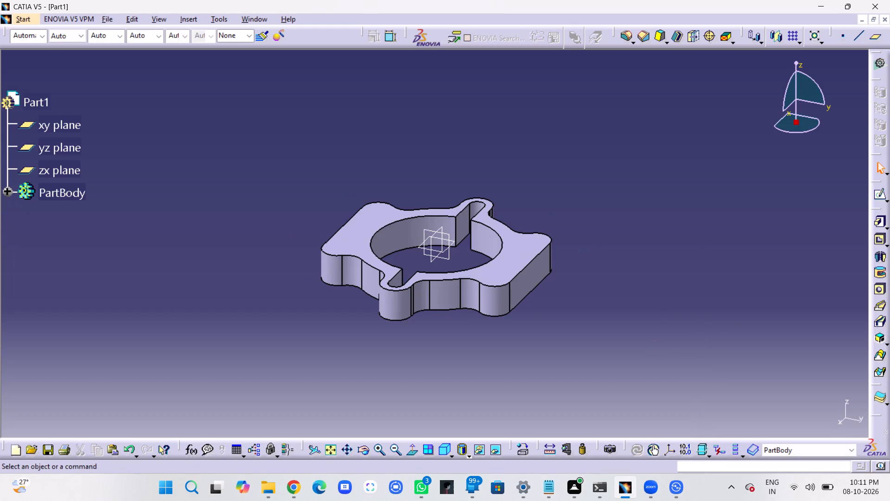
# Open a new sketch on the xy plane, on the upper face of the padded body.
pyautogui.moveTo(430, 355); pyautogui.dragTo(517, 359, button='middle')
pyautogui.moveTo(431, 355); pyautogui.dragTo(517, 359, button='right')
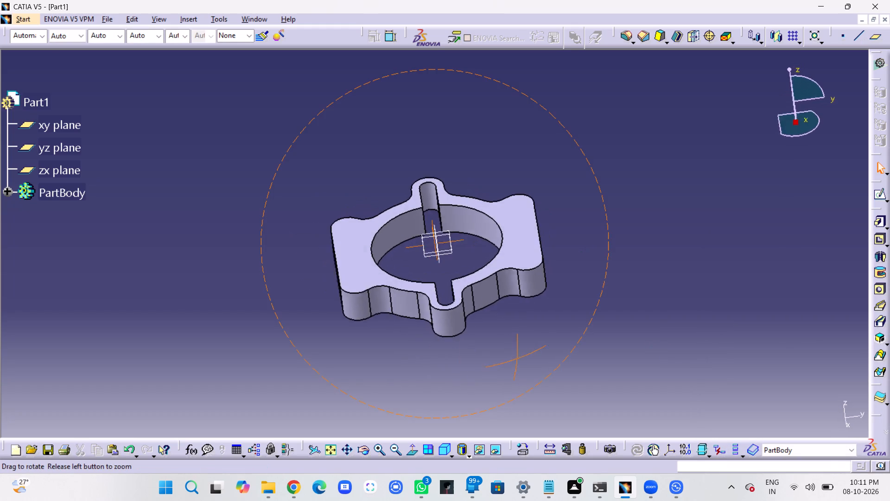
pyautogui.moveTo(517, 359); pyautogui.dragTo(502, 286, button='middle')
pyautogui.moveTo(517, 359); pyautogui.dragTo(507, 275, button='right')
pyautogui.middleClick(503, 286)
pyautogui.moveTo(503, 284); pyautogui.dragTo(507, 275, button='middle')
pyautogui.moveTo(329, 335); pyautogui.dragTo(390, 373, button='middle')
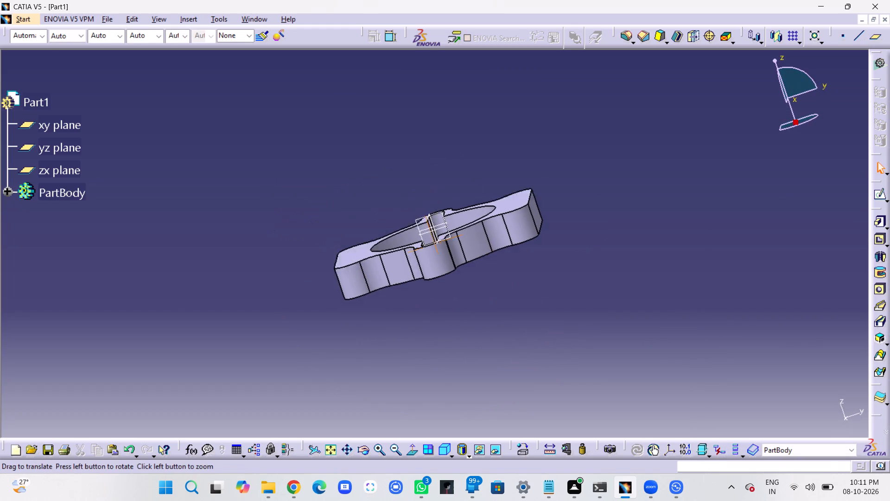
pyautogui.moveTo(390, 373); pyautogui.dragTo(505, 389, button='middle')
pyautogui.moveTo(441, 406); pyautogui.dragTo(505, 389, button='right')
pyautogui.click(452, 262)
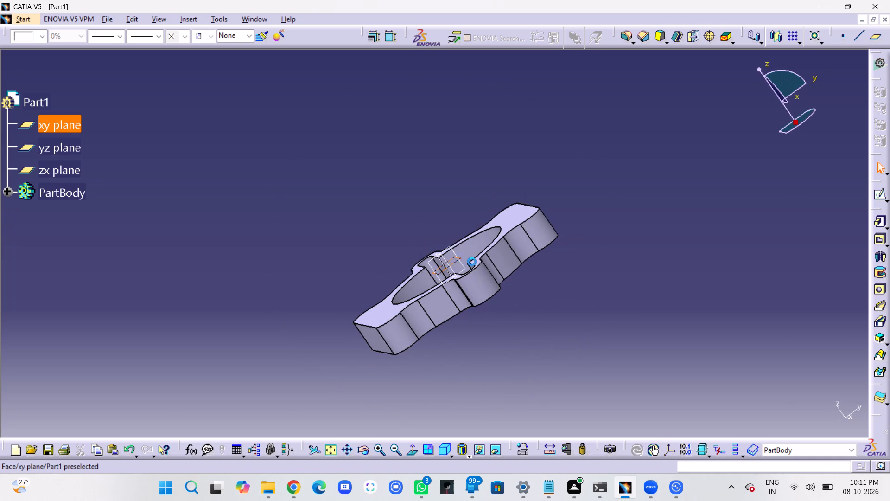
pyautogui.click(882, 197)
# Project the outer straight edges and rounded corner edges of both the upper and lower lugs into the sketch with Project 3D Elements.
pyautogui.moveTo(650, 272); pyautogui.dragTo(639, 291, button='middle')
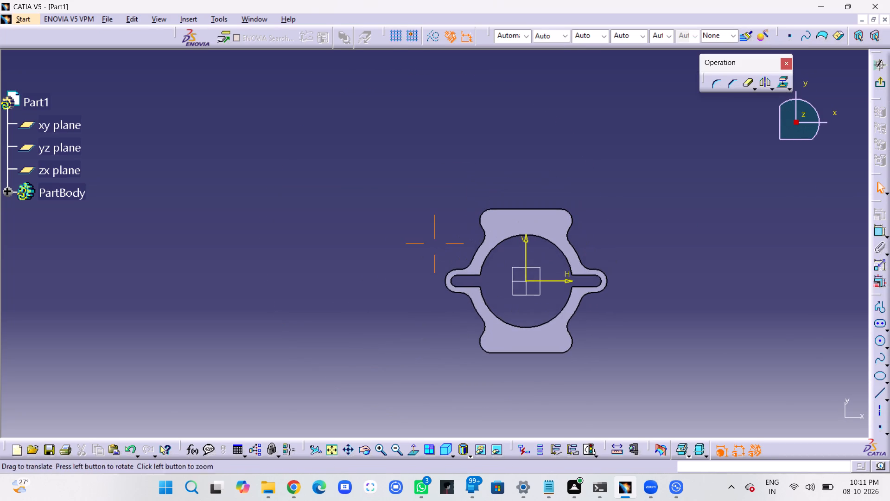
pyautogui.moveTo(639, 291); pyautogui.dragTo(642, 235, button='middle')
pyautogui.rightClick(639, 291)
pyautogui.moveTo(643, 318); pyautogui.dragTo(519, 238, button='middle')
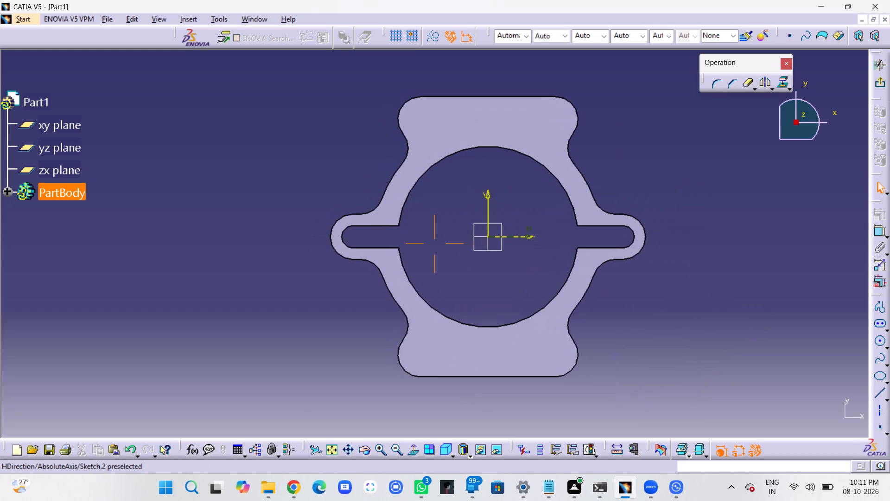
pyautogui.moveTo(519, 238); pyautogui.dragTo(559, 264, button='middle')
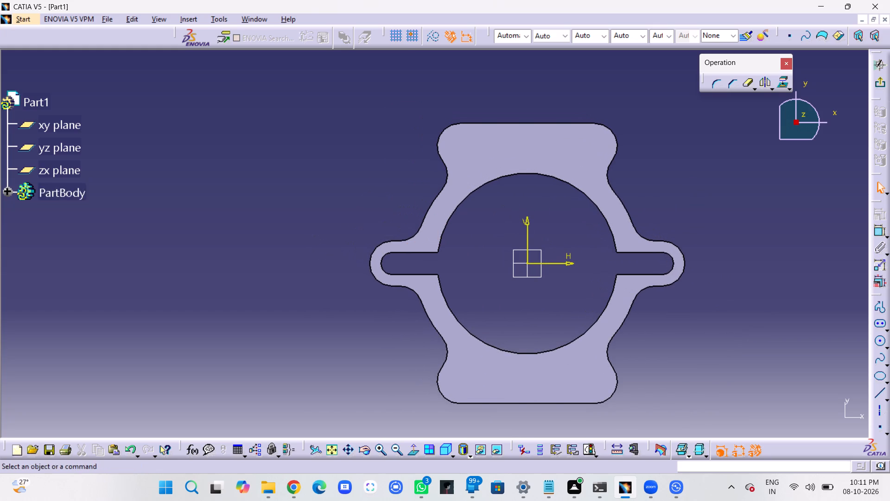
pyautogui.keyDown('ctrl'); pyautogui.click(439, 155); pyautogui.keyUp('ctrl')
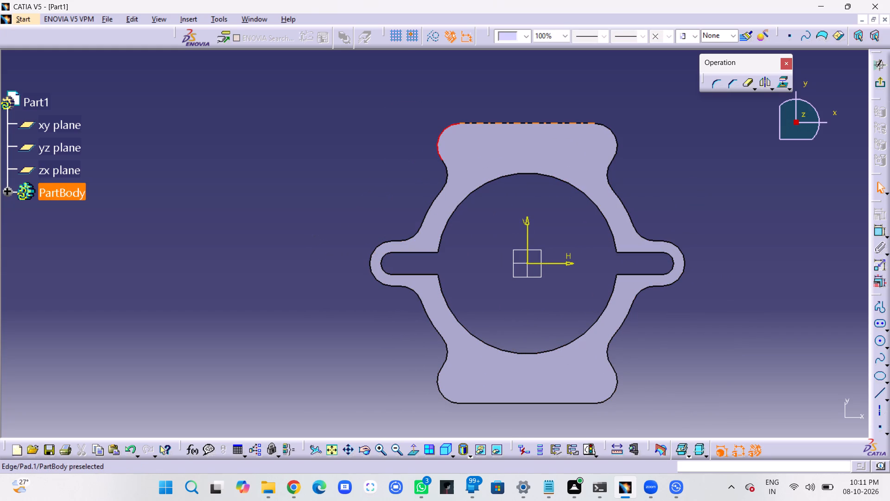
pyautogui.keyDown('ctrl'); pyautogui.click(500, 122); pyautogui.keyUp('ctrl')
pyautogui.keyDown('ctrl'); pyautogui.click(612, 132); pyautogui.keyUp('ctrl')
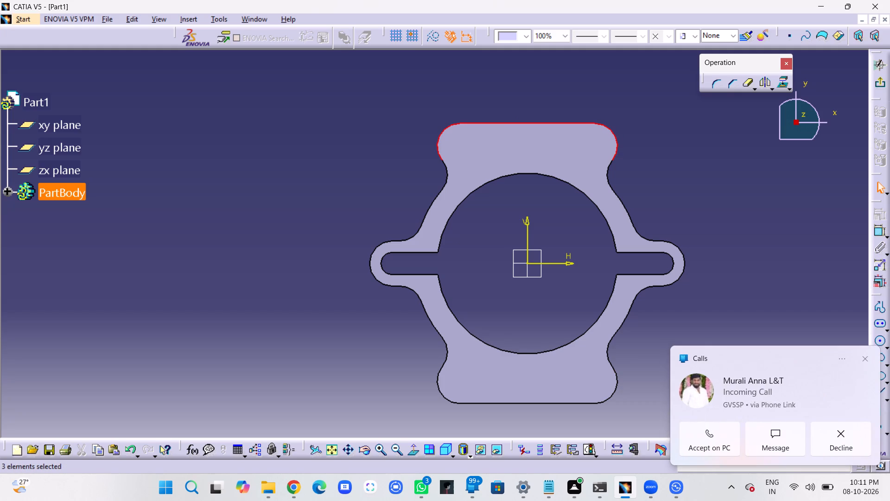
pyautogui.click(867, 358)
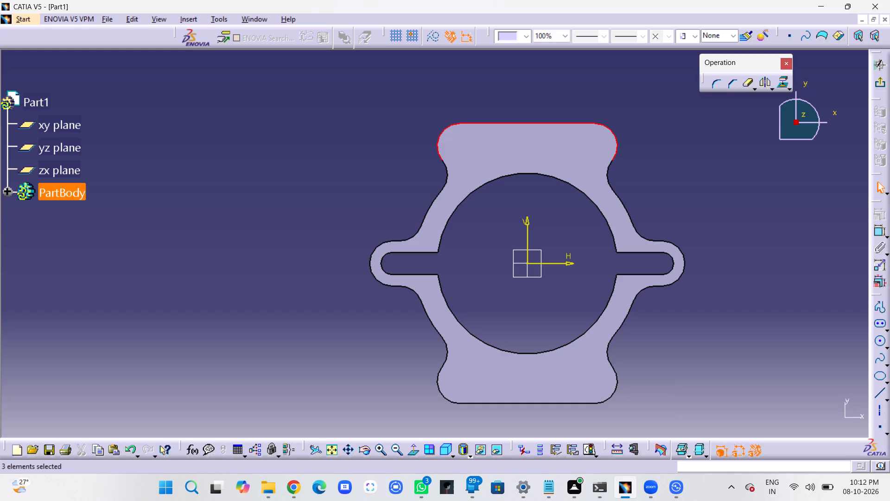
pyautogui.keyDown('ctrl'); pyautogui.click(569, 404); pyautogui.keyUp('ctrl')
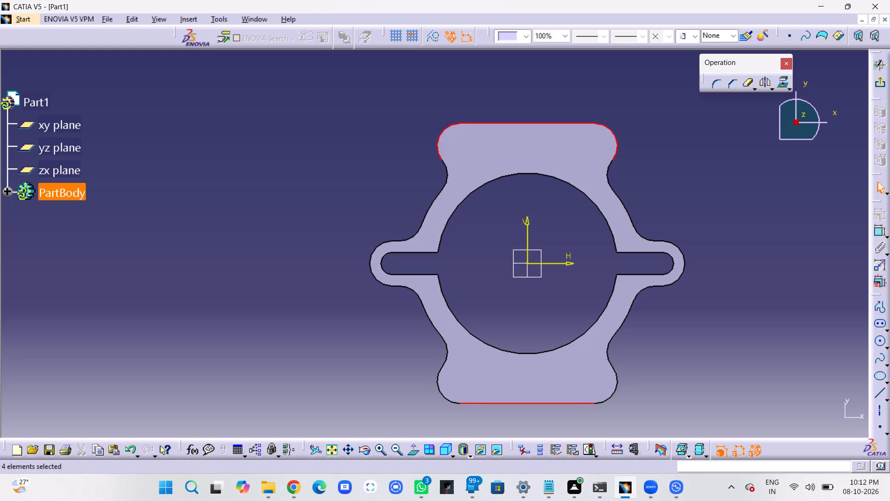
pyautogui.keyDown('ctrl'); pyautogui.click(612, 395); pyautogui.keyUp('ctrl')
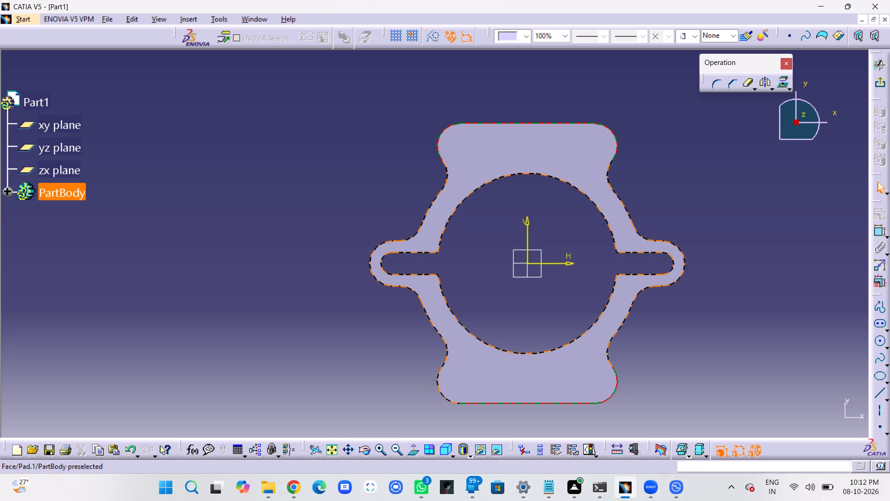
pyautogui.keyDown('ctrl'); pyautogui.click(439, 394); pyautogui.keyUp('ctrl')
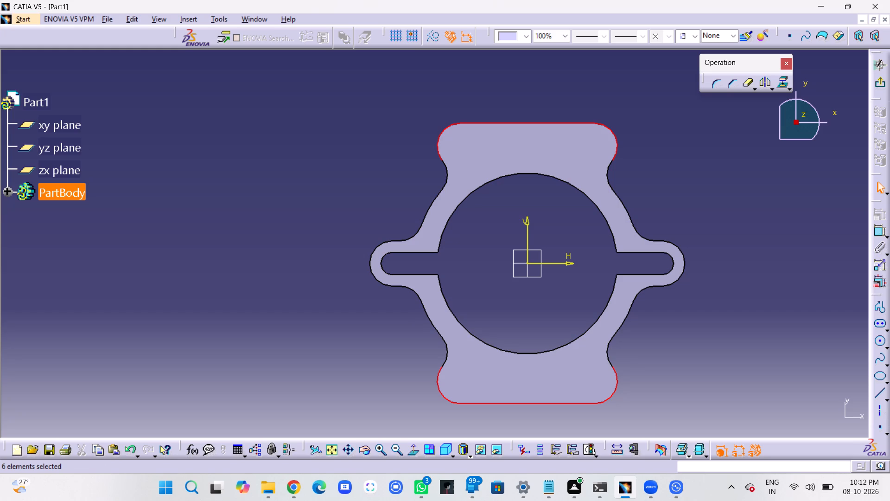
pyautogui.click(784, 82)
pyautogui.click(731, 180)
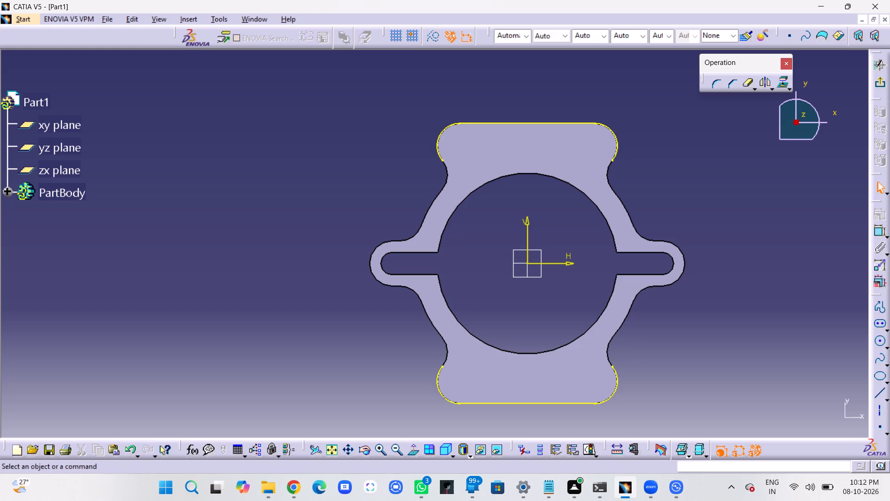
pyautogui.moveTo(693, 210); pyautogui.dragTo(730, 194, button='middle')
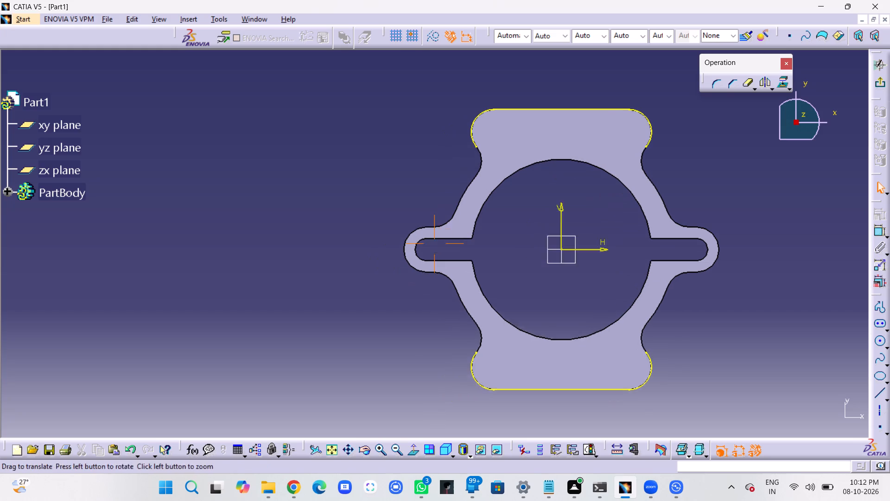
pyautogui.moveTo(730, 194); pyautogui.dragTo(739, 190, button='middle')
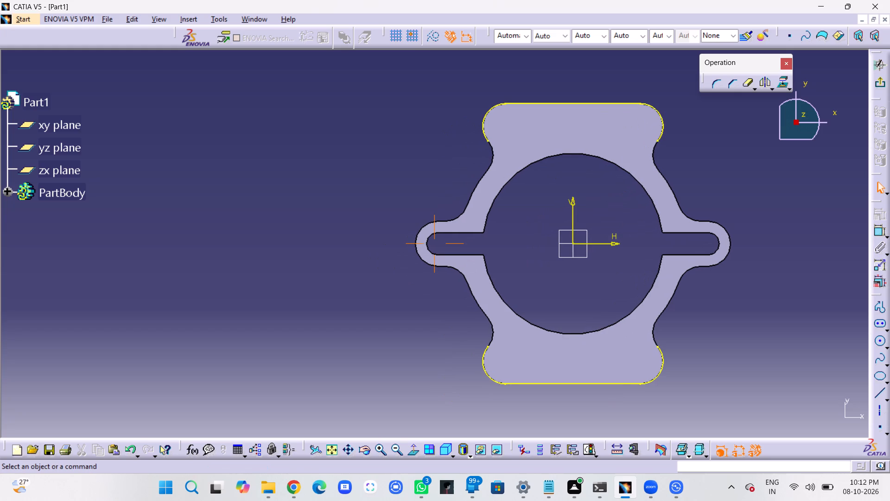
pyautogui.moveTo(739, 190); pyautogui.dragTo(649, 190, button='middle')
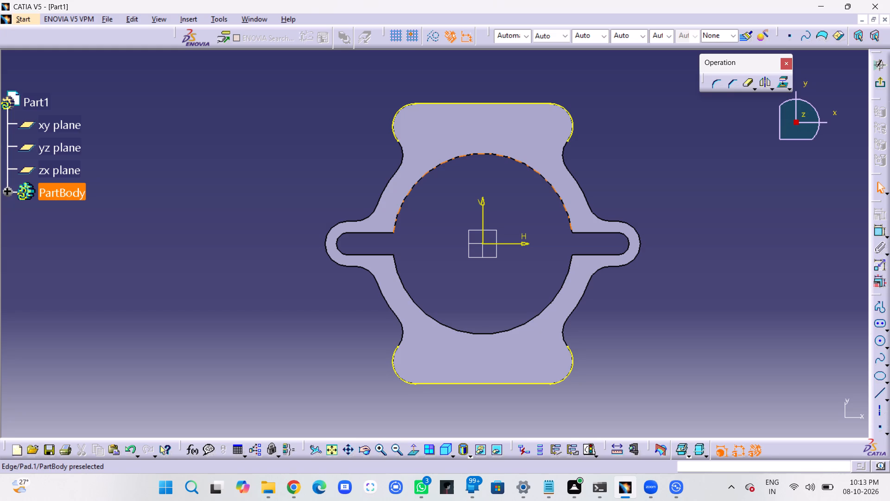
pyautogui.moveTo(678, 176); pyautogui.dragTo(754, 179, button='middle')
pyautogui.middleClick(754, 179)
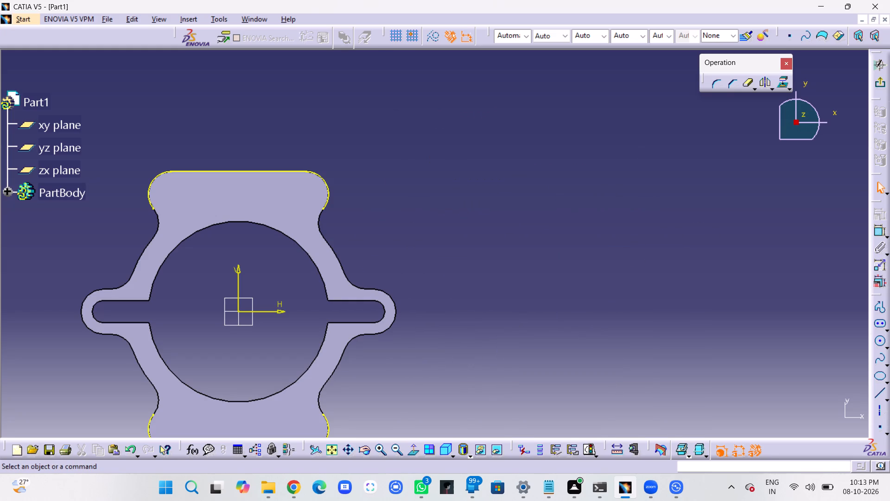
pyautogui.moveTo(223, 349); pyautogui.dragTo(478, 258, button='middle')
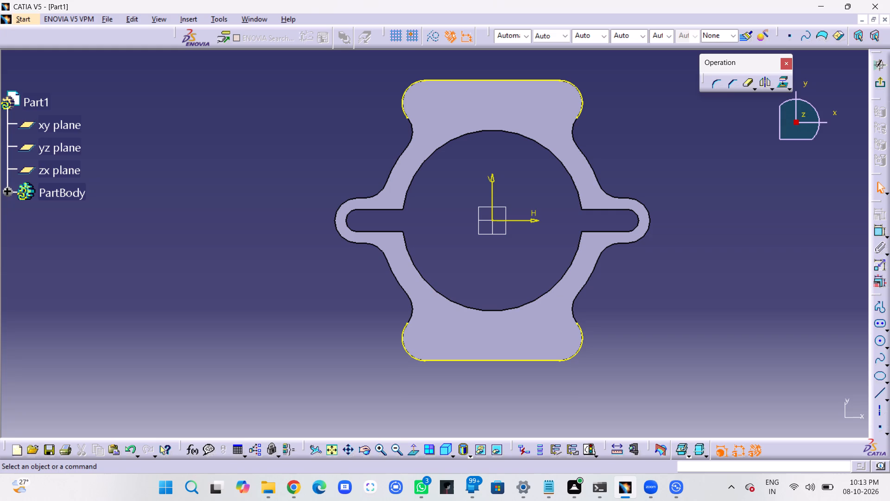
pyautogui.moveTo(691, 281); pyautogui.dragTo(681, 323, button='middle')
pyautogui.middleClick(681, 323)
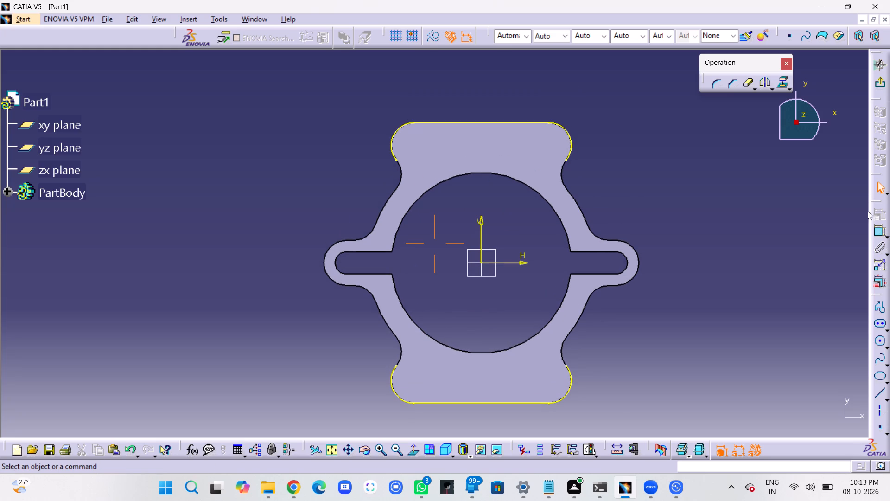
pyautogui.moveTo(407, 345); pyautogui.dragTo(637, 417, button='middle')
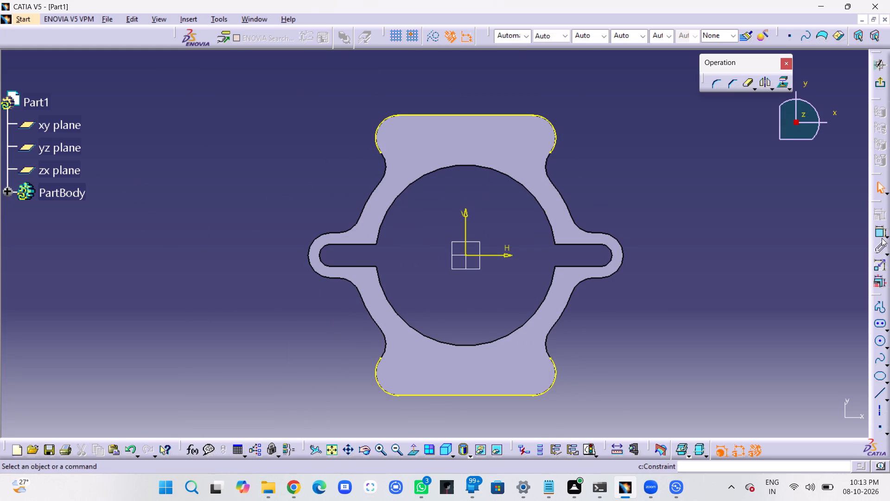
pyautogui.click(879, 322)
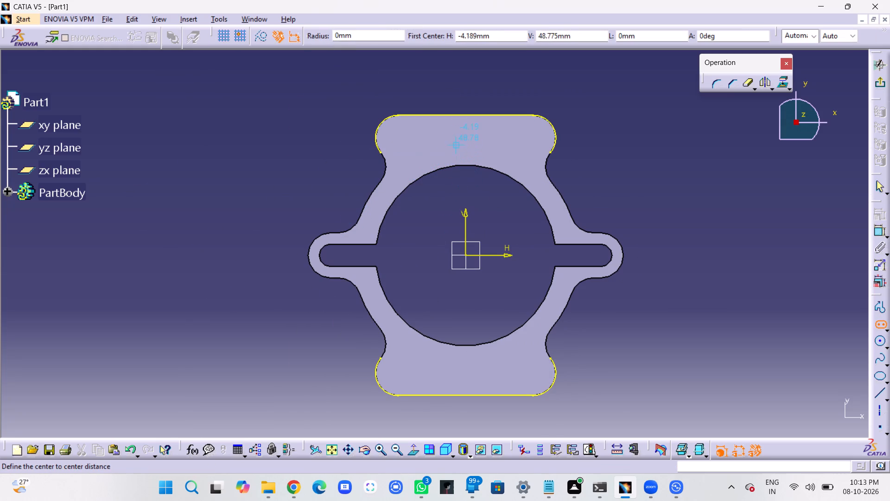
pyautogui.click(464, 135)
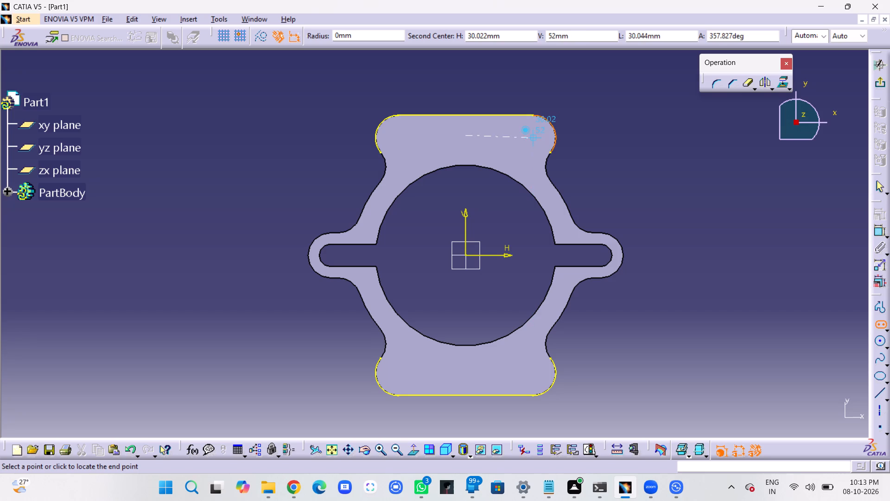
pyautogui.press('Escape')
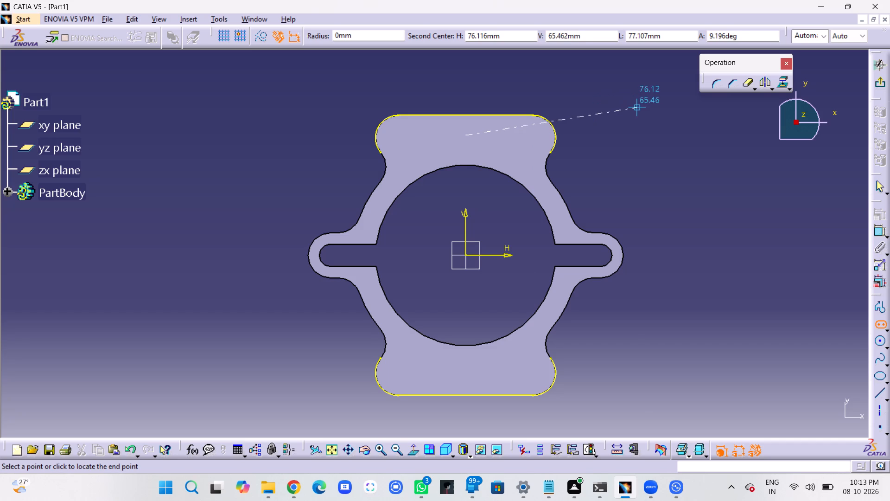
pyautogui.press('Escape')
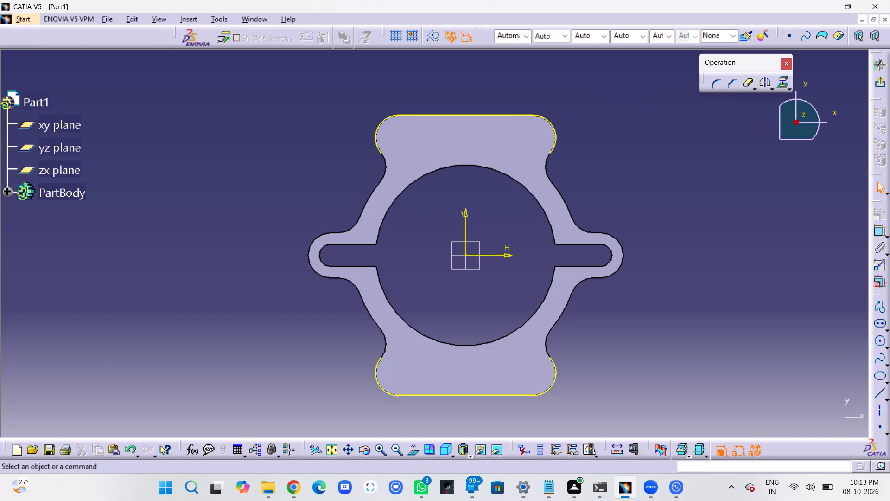
# Draw a horizontal elongated hole of about 5.3 mm radius inside the upper lug, between its two corner arcs' centres.
pyautogui.click(884, 327)
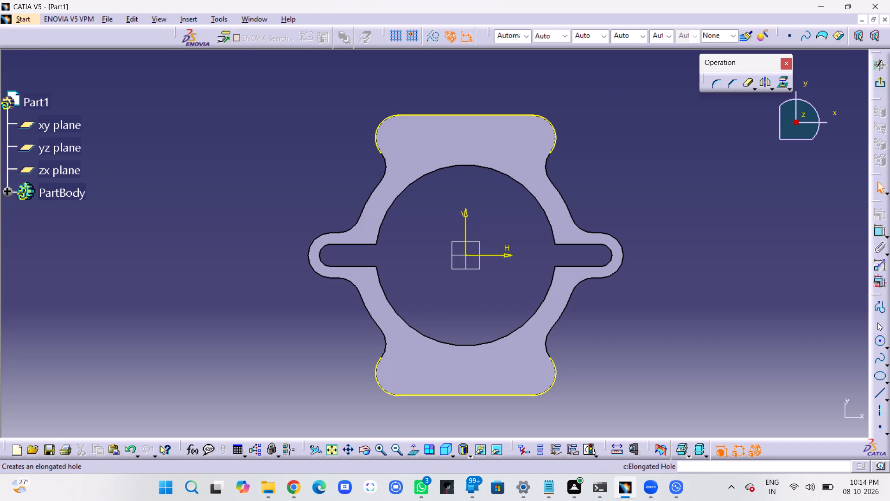
pyautogui.click(877, 322)
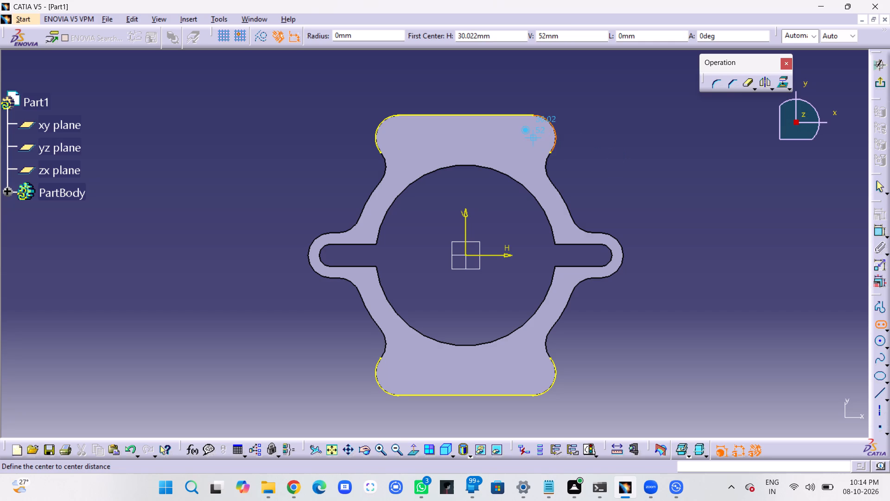
pyautogui.click(532, 138)
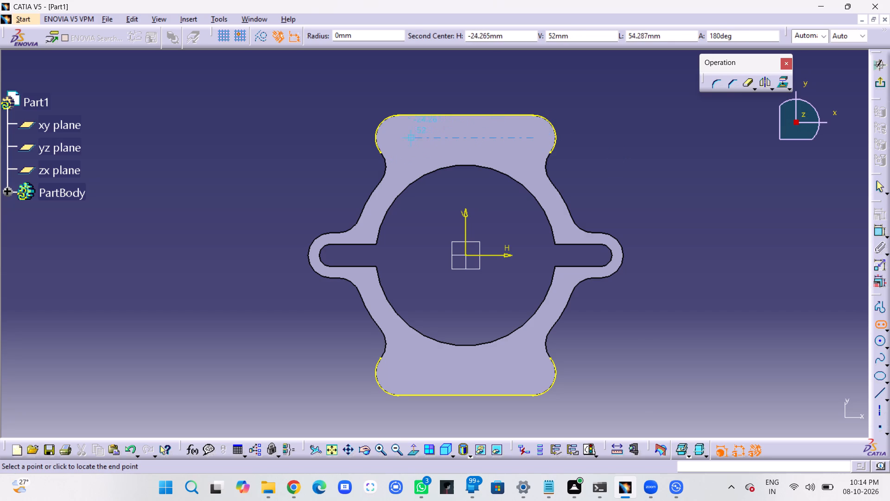
pyautogui.click(395, 136)
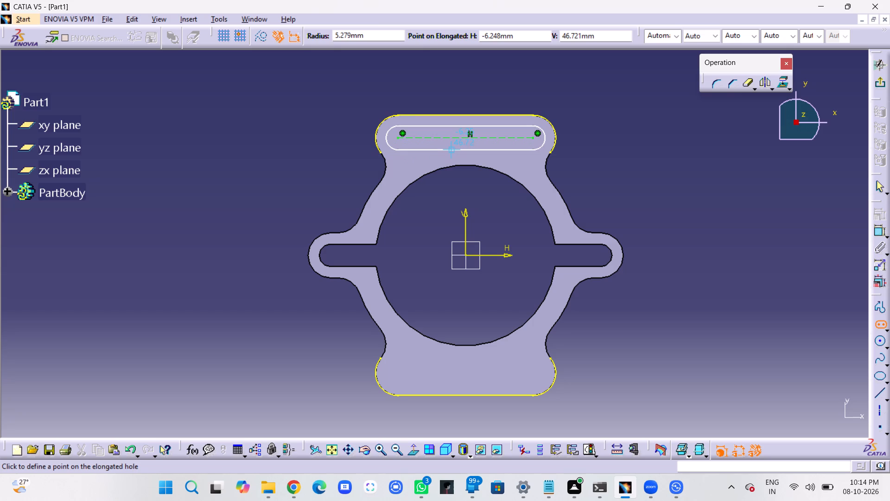
pyautogui.click(451, 150)
pyautogui.click(611, 138)
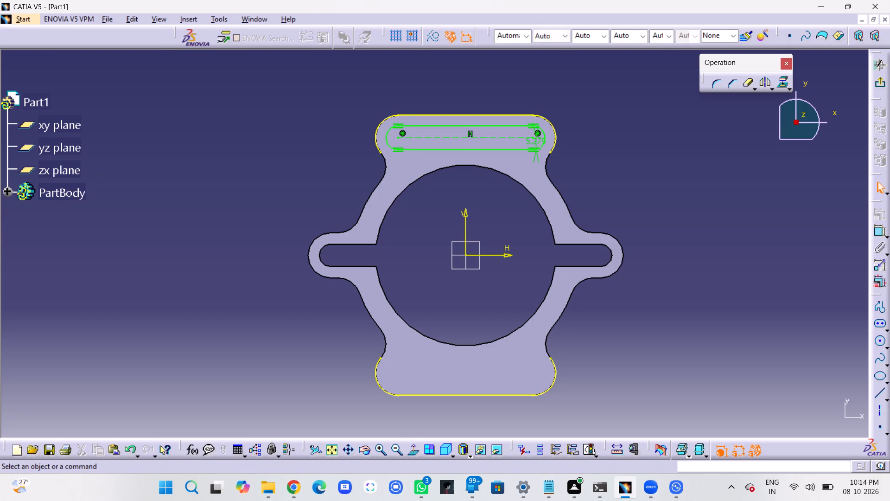
# Delete the radius constraint of the upper lug's elongated hole.
pyautogui.doubleClick(540, 140)
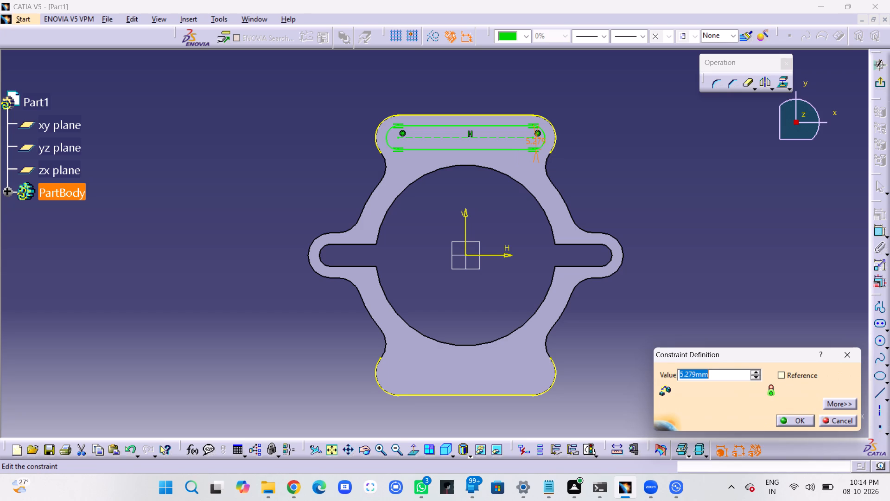
pyautogui.press('Delete')
pyautogui.click(610, 153)
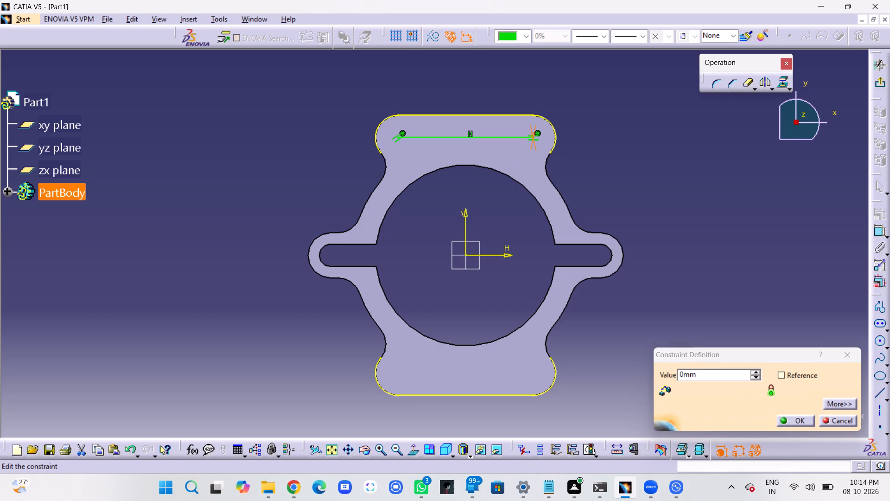
pyautogui.hotkey('ctrl', 'z')
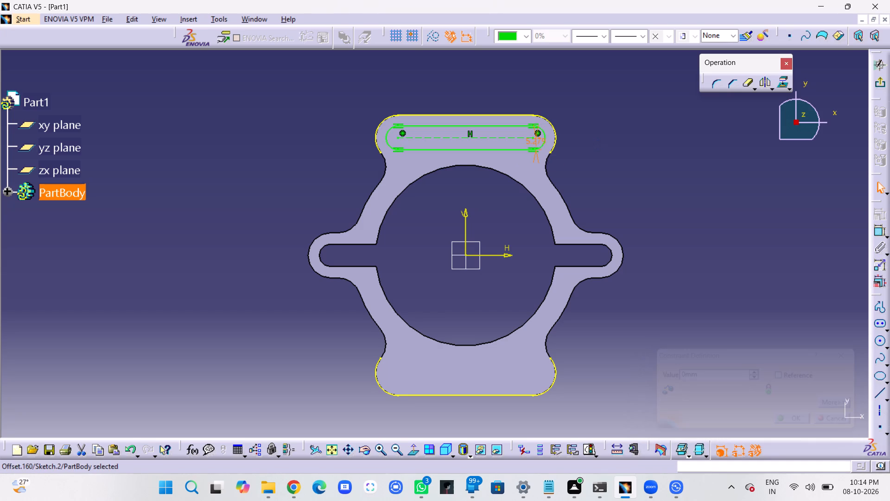
pyautogui.press('Delete')
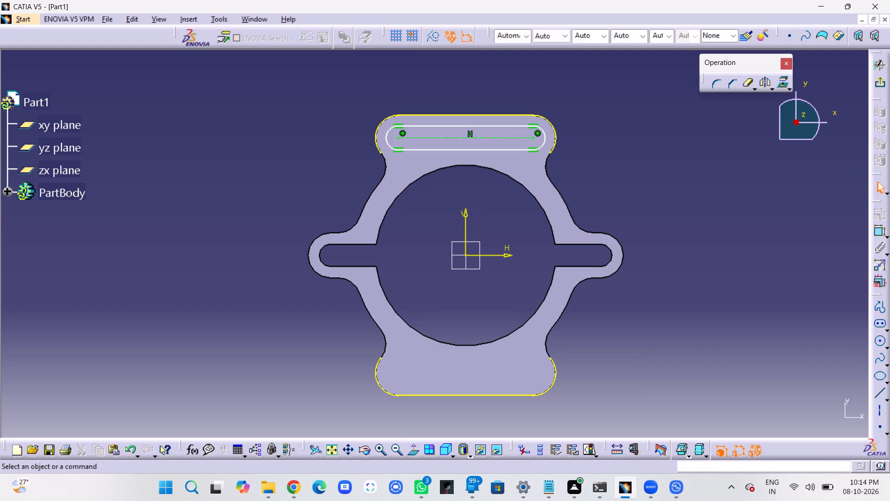
# Constrain the right end arc of the upper lug's elongated hole to be concentric with the lug's projected right corner arc.
pyautogui.click(875, 233)
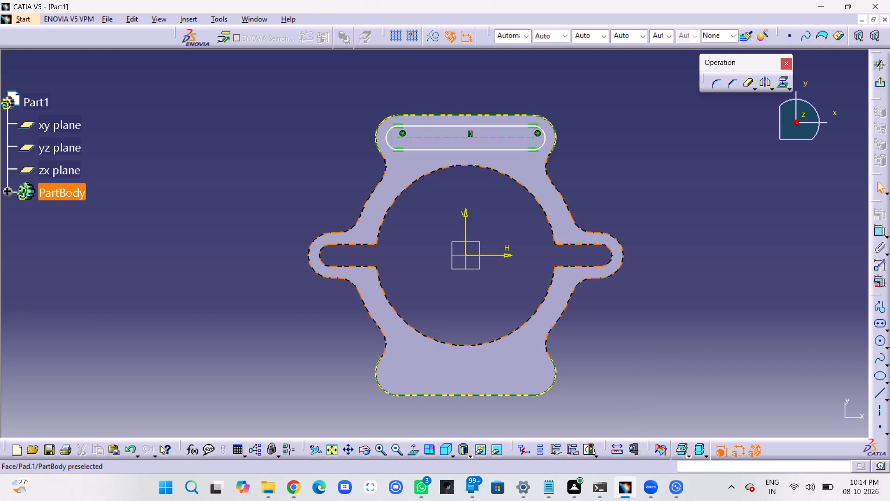
pyautogui.click(619, 126)
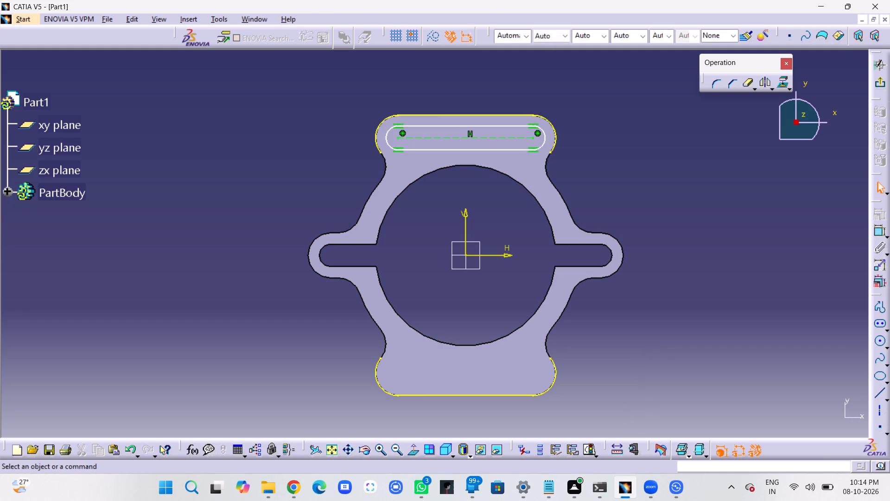
pyautogui.keyDown('ctrl'); pyautogui.click(541, 135); pyautogui.keyUp('ctrl')
pyautogui.keyDown('ctrl'); pyautogui.click(556, 130); pyautogui.keyUp('ctrl')
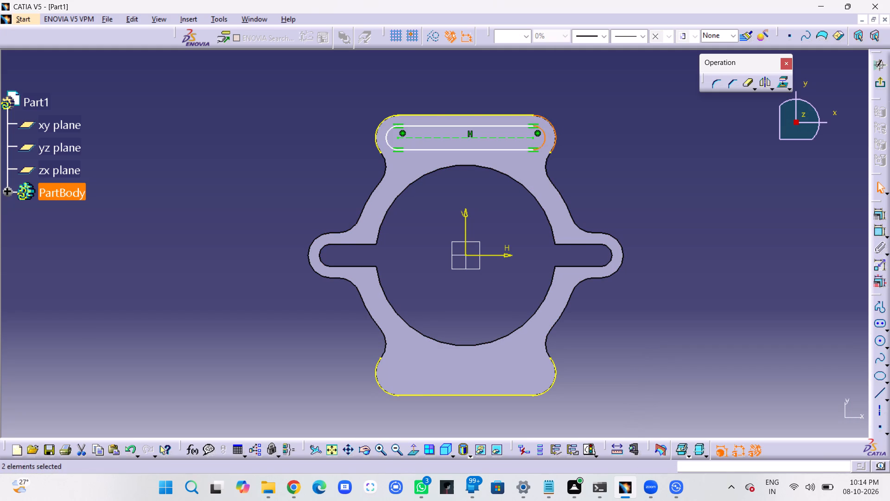
pyautogui.click(877, 213)
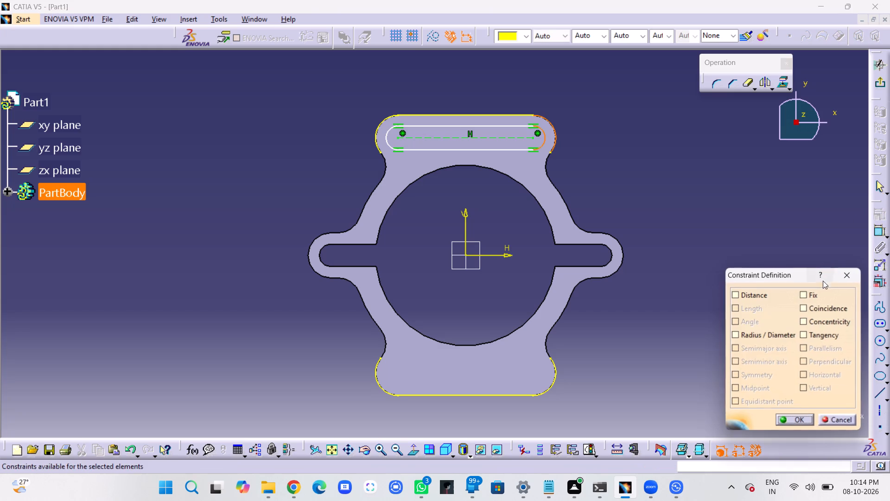
pyautogui.click(802, 321)
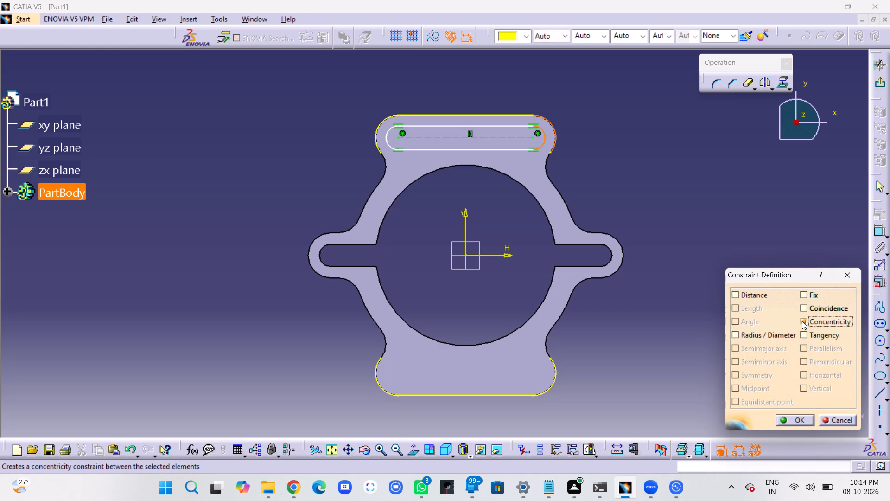
pyautogui.click(802, 321)
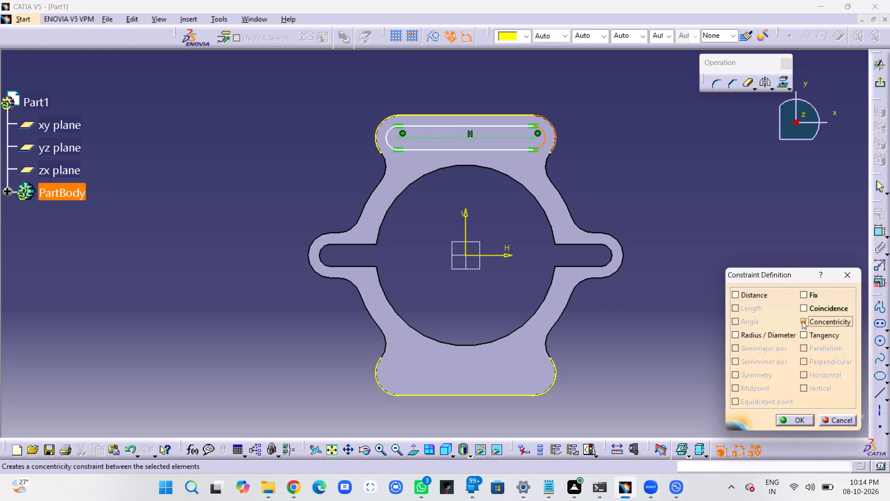
pyautogui.click(802, 321)
pyautogui.click(795, 419)
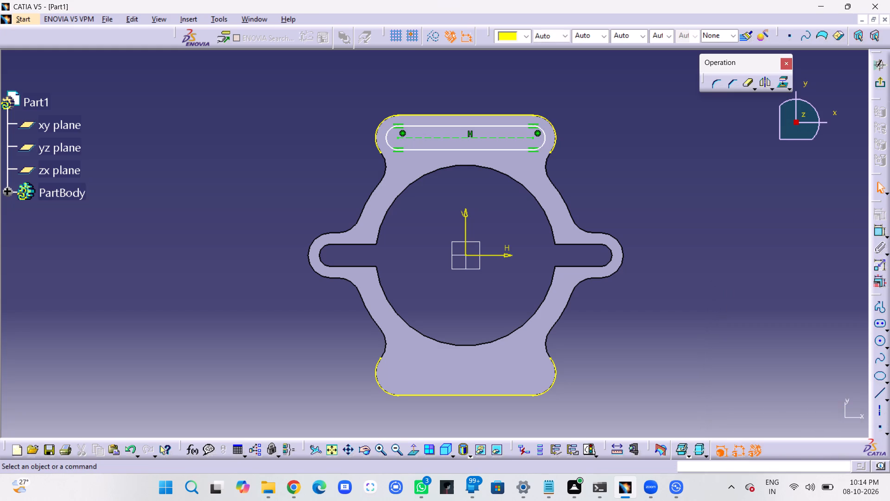
# Make the elongated hole's right end arc coincident with the upper lug's projected right corner arc.
pyautogui.click(761, 311)
pyautogui.keyDown('ctrl'); pyautogui.click(545, 136); pyautogui.keyUp('ctrl')
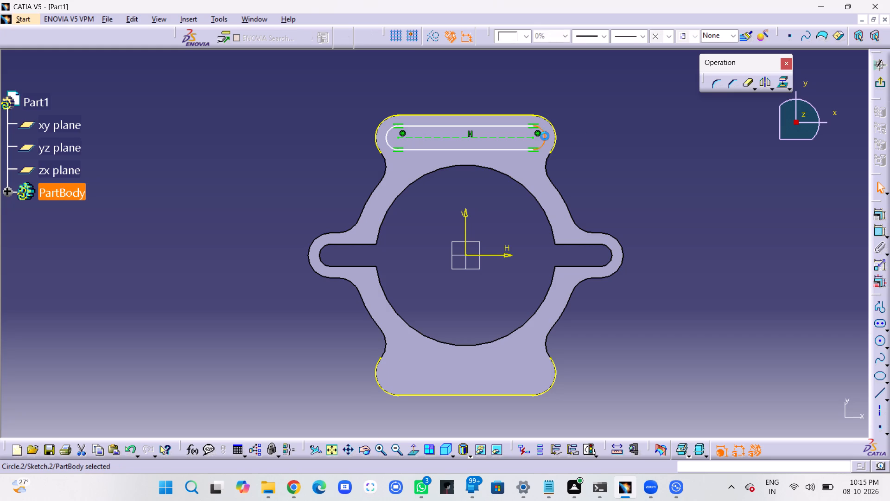
pyautogui.keyDown('ctrl'); pyautogui.click(876, 214); pyautogui.keyUp('ctrl')
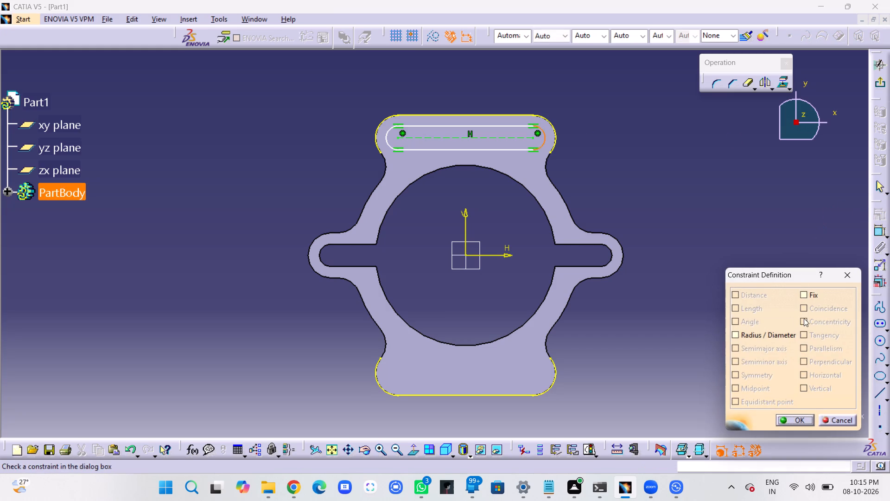
pyautogui.click(852, 270)
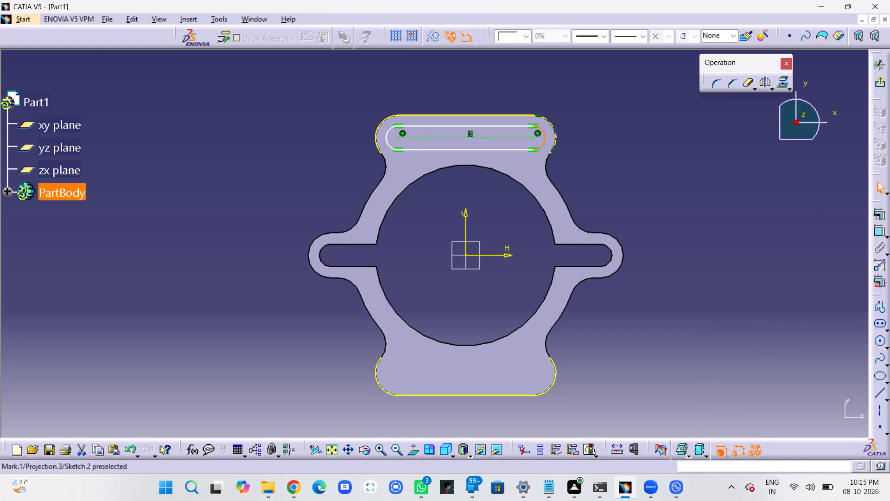
pyautogui.keyDown('ctrl'); pyautogui.click(553, 130); pyautogui.keyUp('ctrl')
pyautogui.click(881, 211)
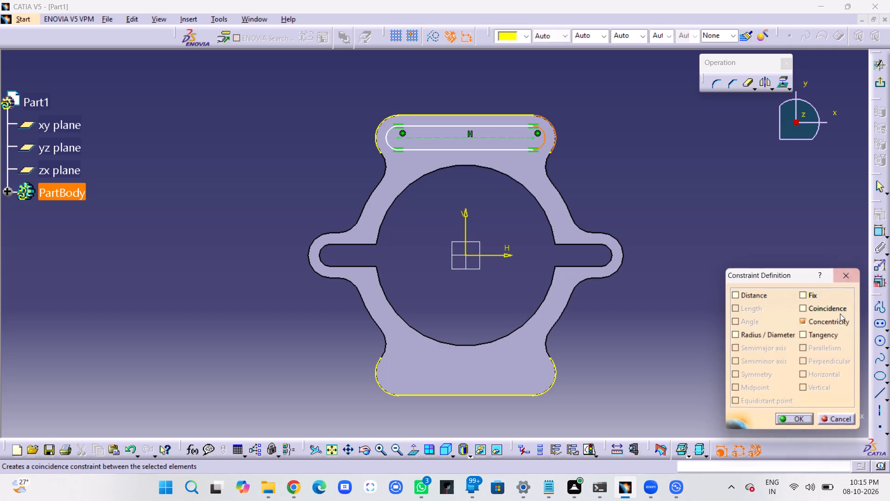
pyautogui.click(807, 306)
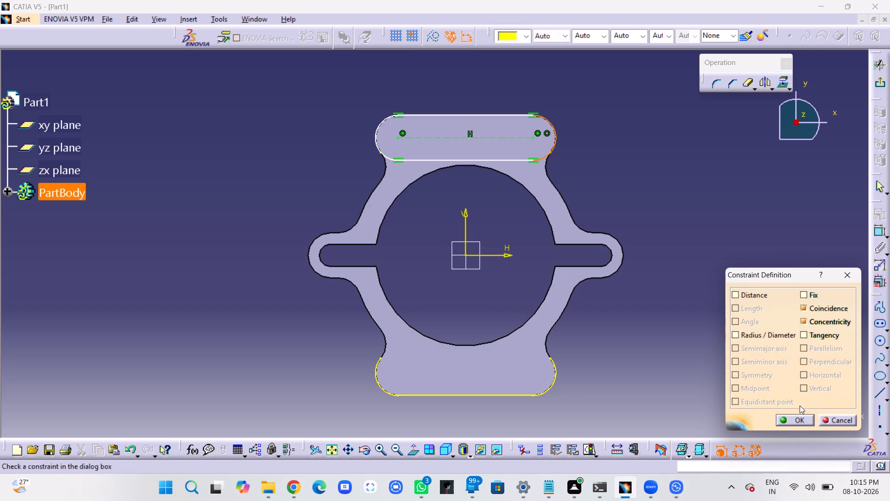
pyautogui.click(798, 418)
pyautogui.click(700, 219)
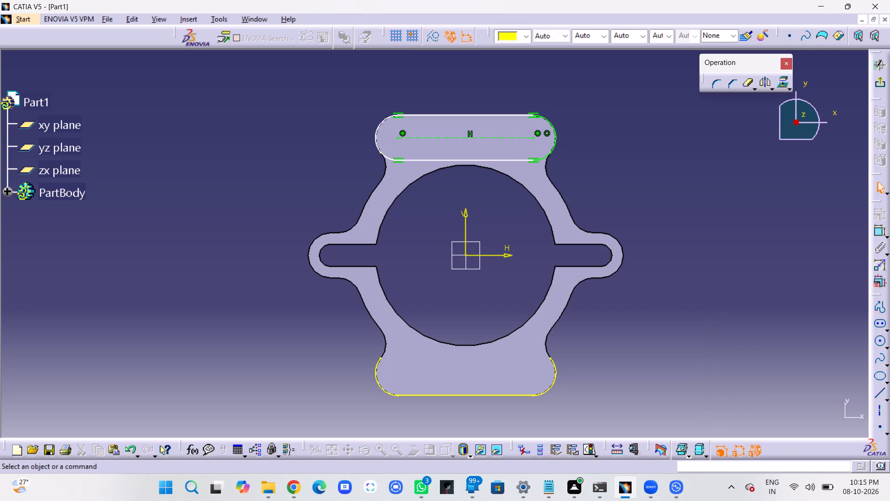
# Add a radius constraint to the left end arc of the upper lug's elongated hole.
pyautogui.keyDown('ctrl'); pyautogui.click(381, 128); pyautogui.keyUp('ctrl')
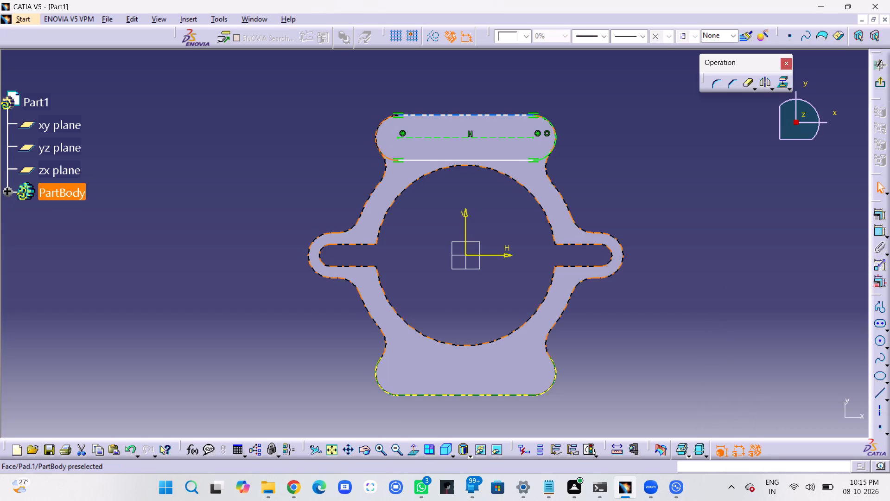
pyautogui.click(874, 228)
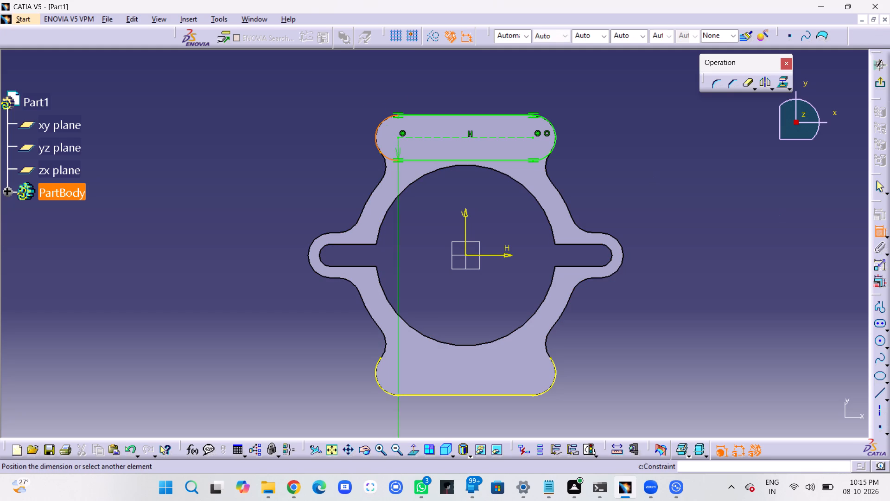
pyautogui.click(305, 110)
pyautogui.click(345, 94)
pyautogui.click(492, 89)
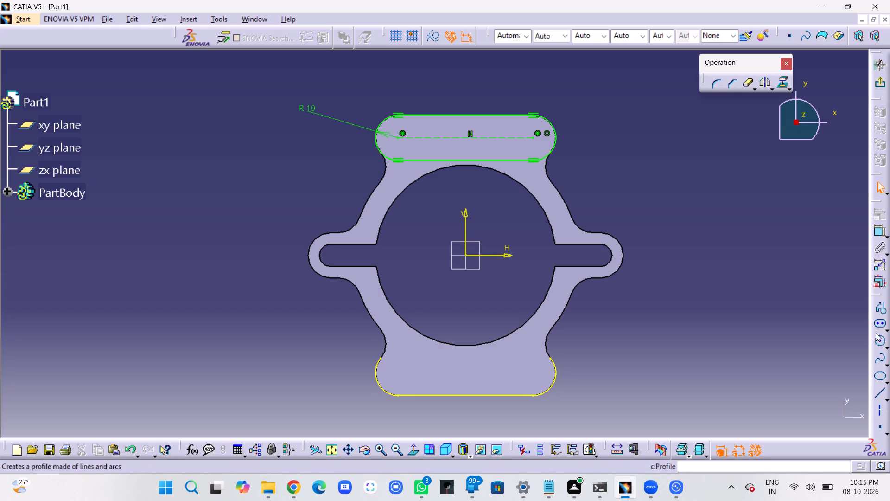
# Draw a circle on the right end arc's centre in the upper lug and constrain its diameter to 10 mm.
pyautogui.click(882, 341)
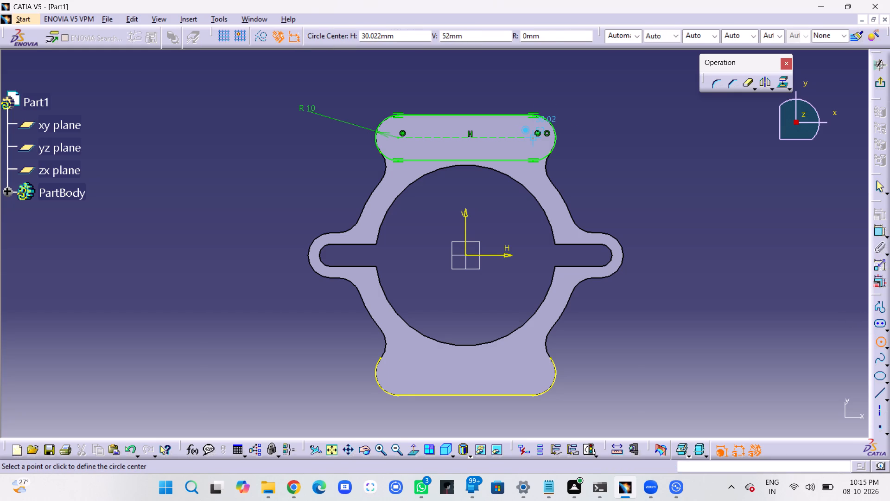
pyautogui.click(534, 137)
pyautogui.click(538, 151)
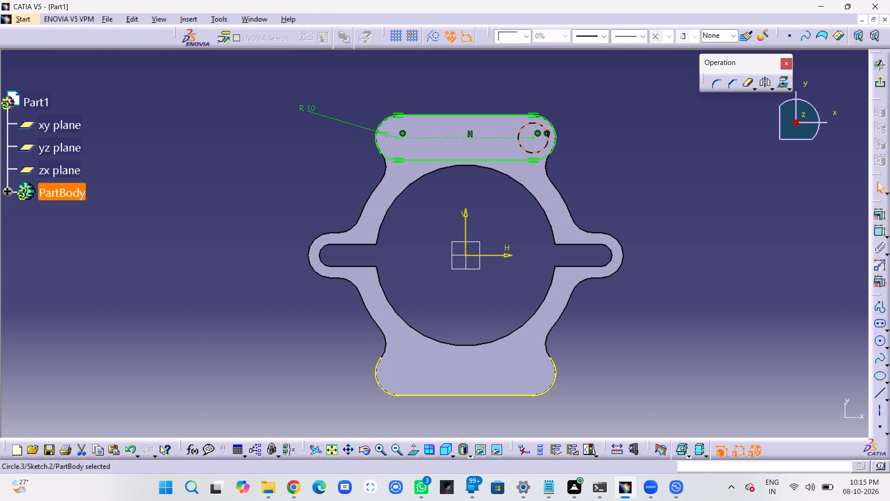
pyautogui.click(879, 232)
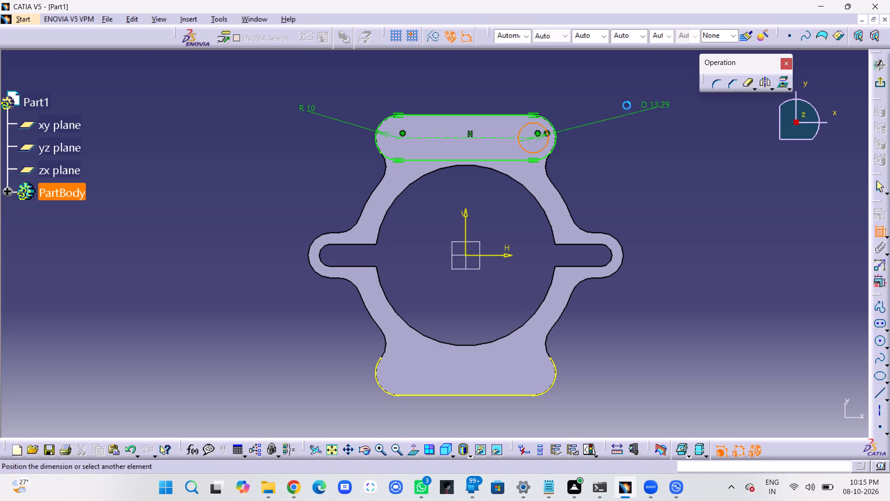
pyautogui.click(586, 101)
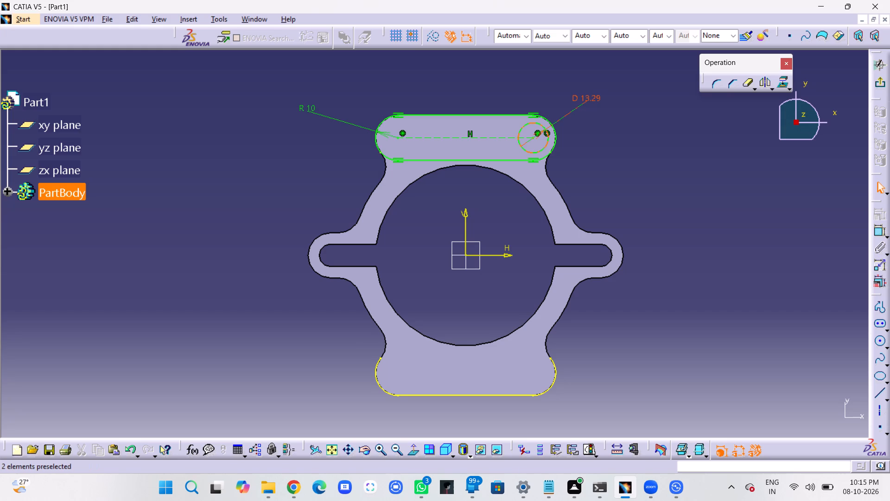
pyautogui.doubleClick(593, 96)
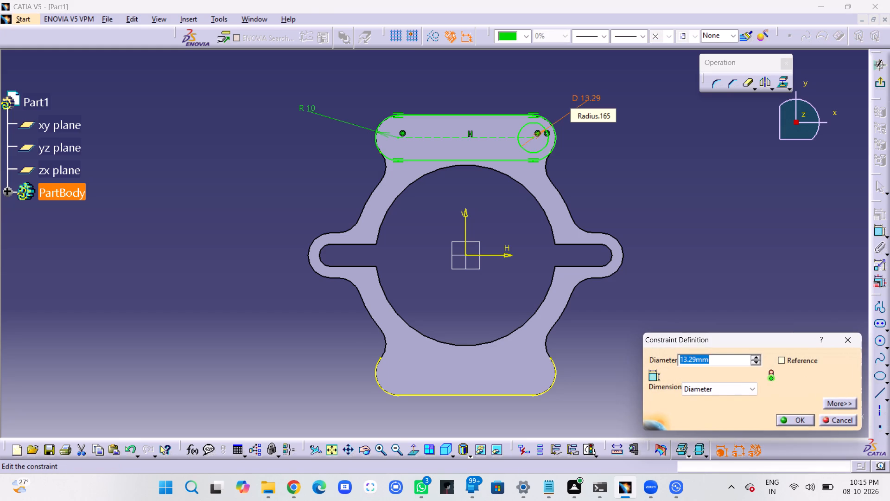
pyautogui.write('10')
pyautogui.press('Return')
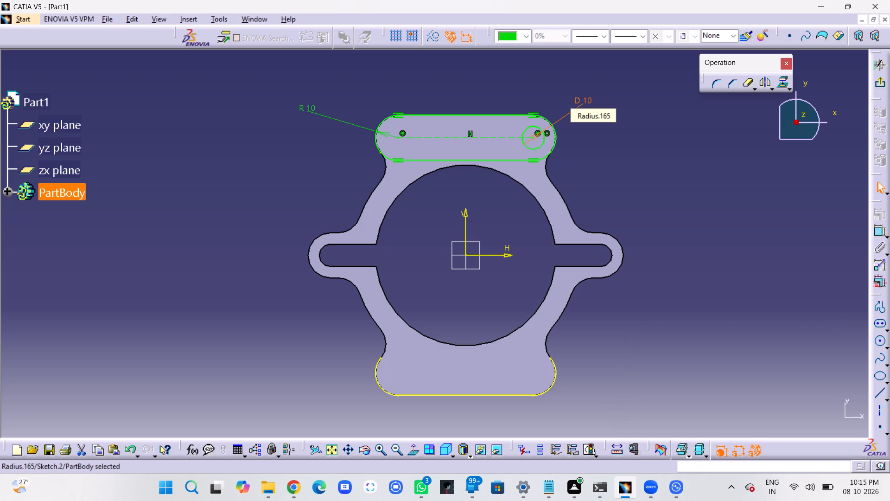
pyautogui.click(619, 90)
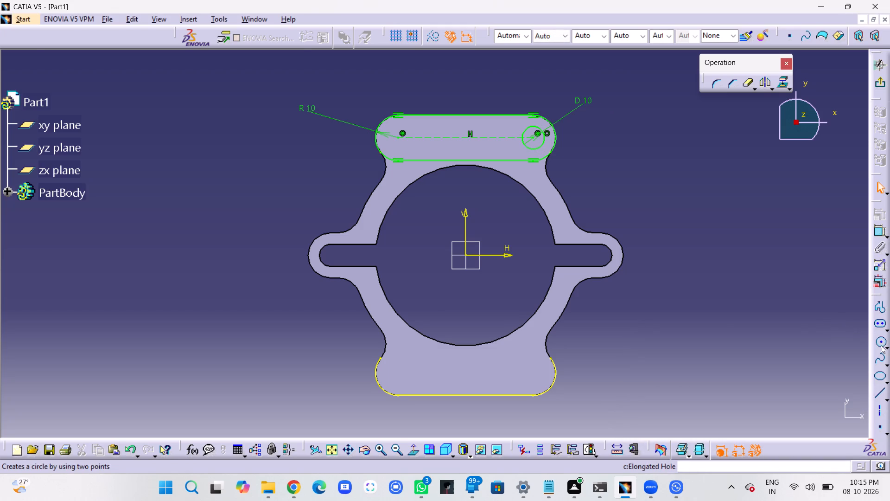
# Draw a circle on the left end arc's centre in the upper lug and constrain its diameter to 10 mm.
pyautogui.click(881, 342)
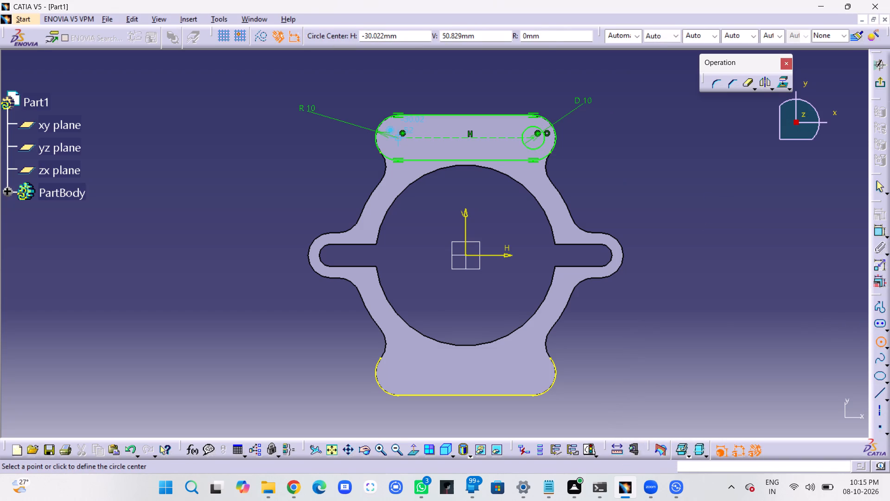
pyautogui.click(396, 140)
pyautogui.click(403, 148)
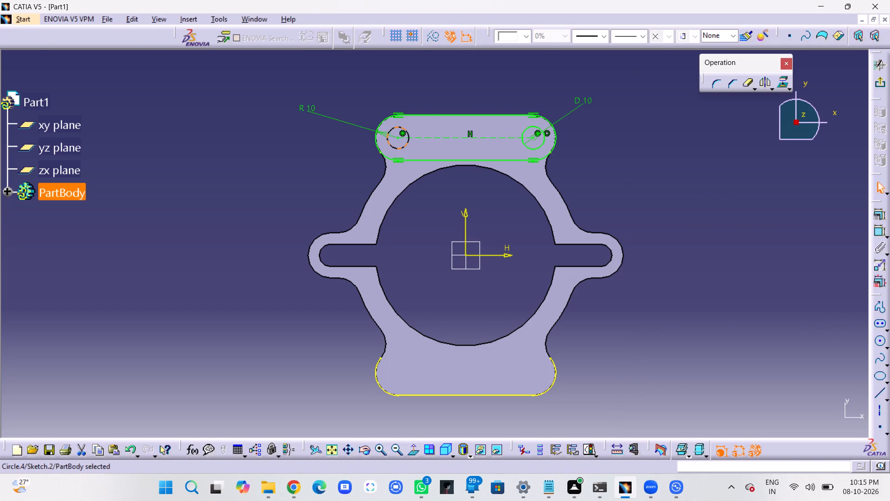
pyautogui.click(881, 230)
pyautogui.click(369, 92)
pyautogui.doubleClick(376, 90)
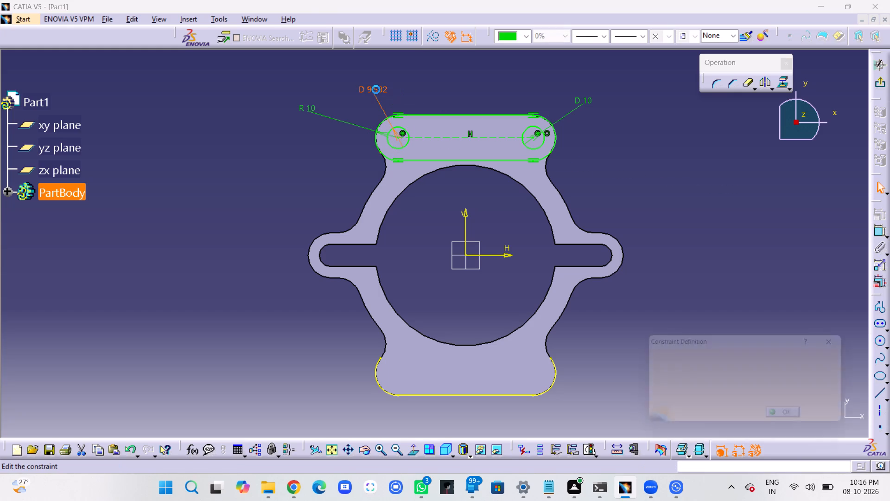
pyautogui.write('10')
pyautogui.press('Return')
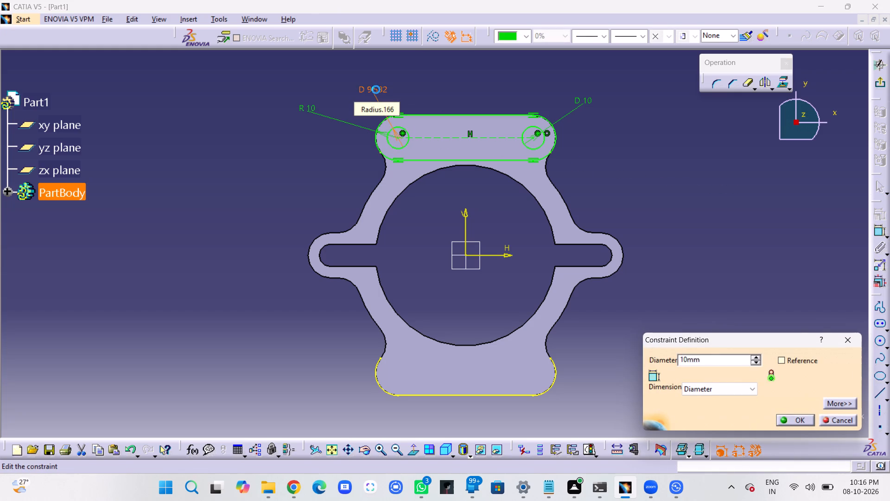
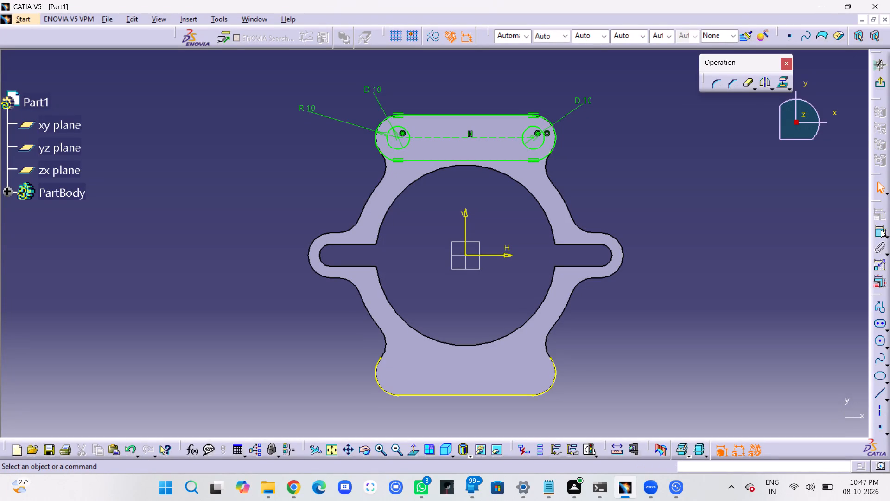
# Draw an elongated hole of about 4.2 mm radius in the lower lug, between the centres of its two projected corner arcs.
pyautogui.click(882, 321)
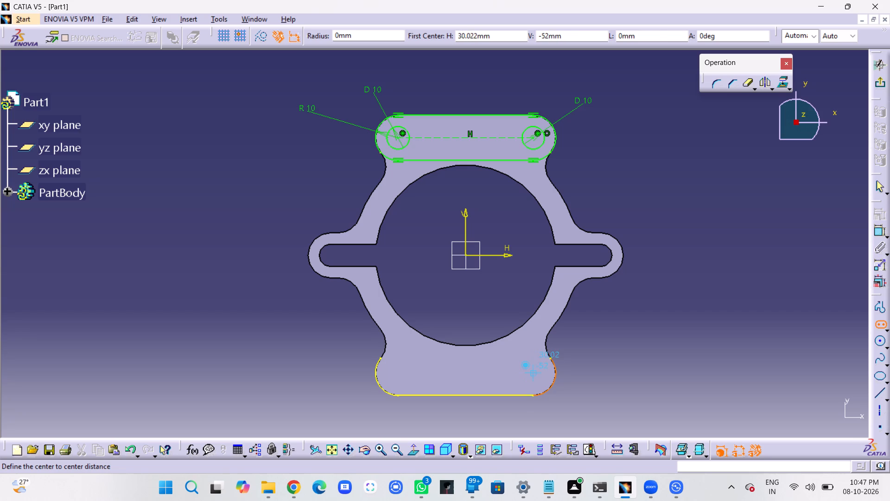
pyautogui.click(532, 371)
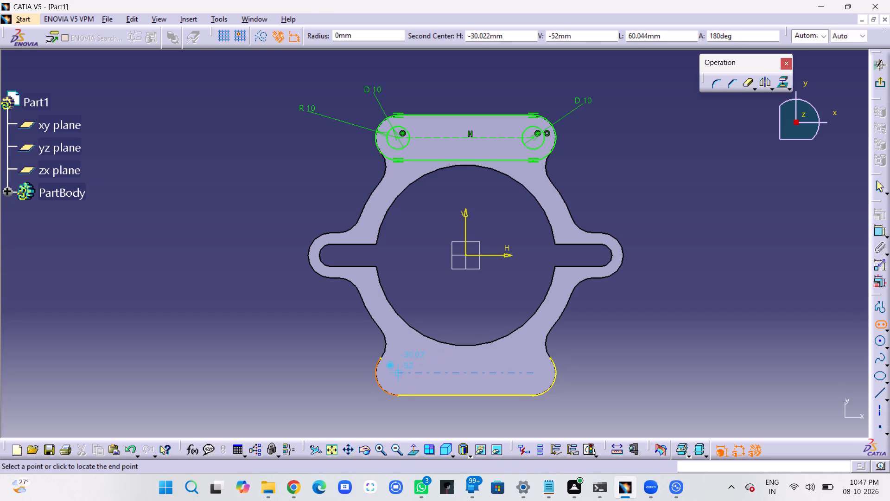
pyautogui.click(400, 372)
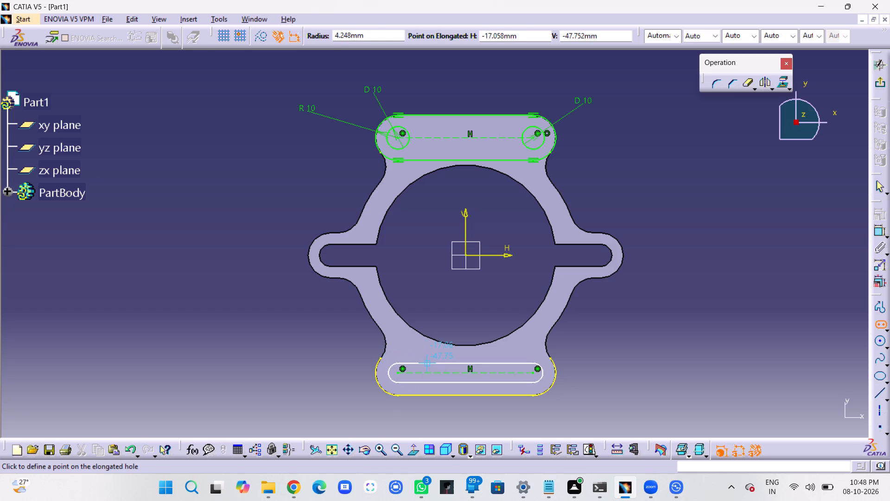
pyautogui.click(429, 362)
pyautogui.click(611, 361)
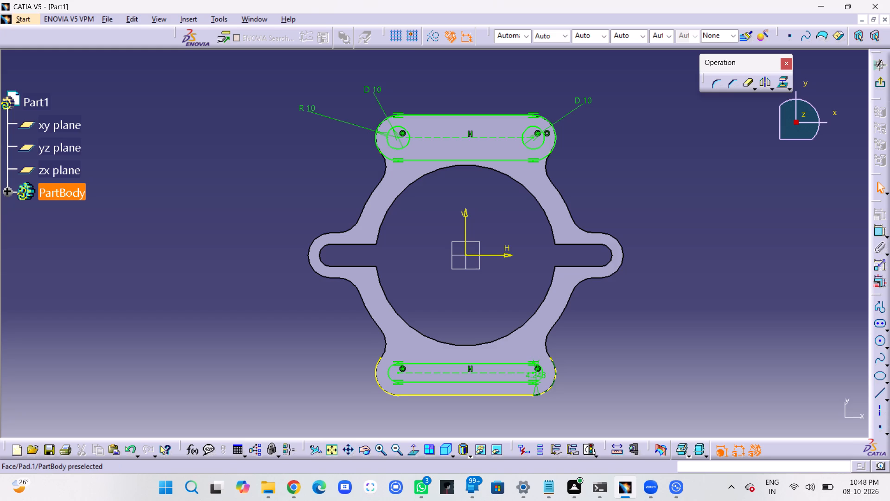
# Convert the lower lug's projected corner arcs and bottom edge to construction elements, leaving construction mode off for new geometry.
pyautogui.keyDown('ctrl'); pyautogui.click(552, 384); pyautogui.keyUp('ctrl')
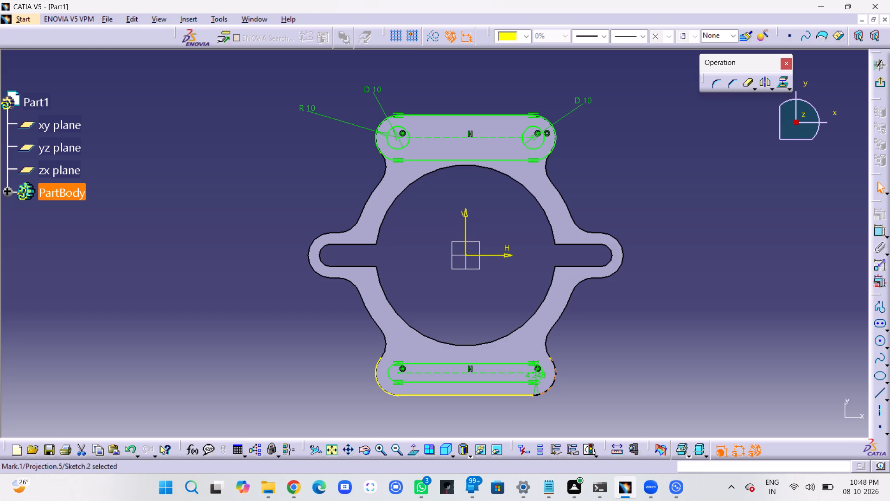
pyautogui.keyDown('ctrl'); pyautogui.click(521, 397); pyautogui.keyUp('ctrl')
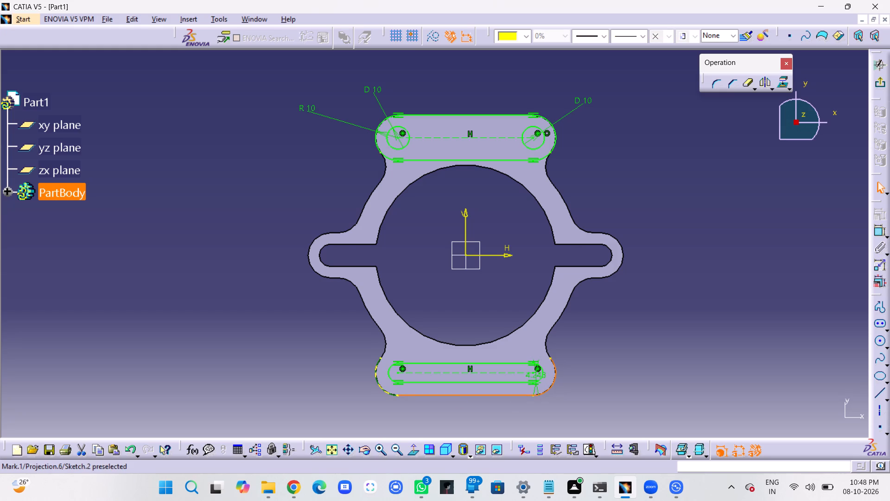
pyautogui.keyDown('ctrl'); pyautogui.click(388, 391); pyautogui.keyUp('ctrl')
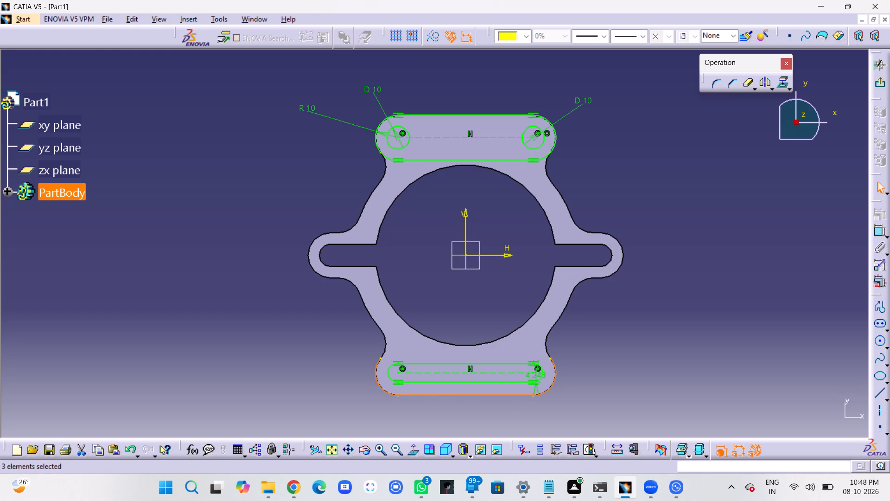
pyautogui.click(432, 32)
pyautogui.click(716, 245)
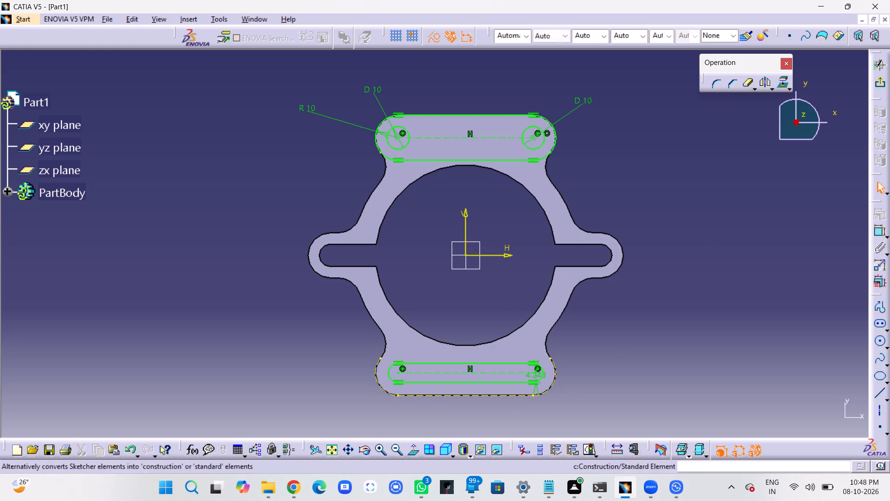
pyautogui.click(437, 39)
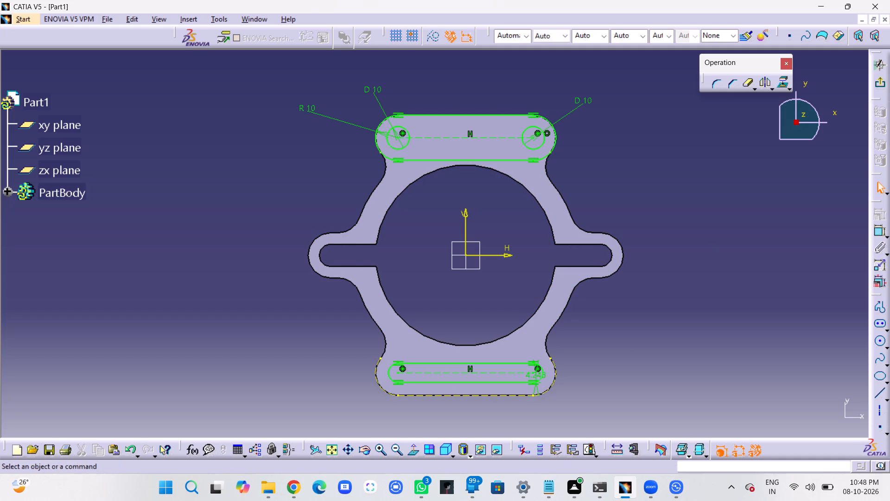
# Delete the radius constraint on the lower lug's elongated hole.
pyautogui.click(531, 377)
pyautogui.press('Delete')
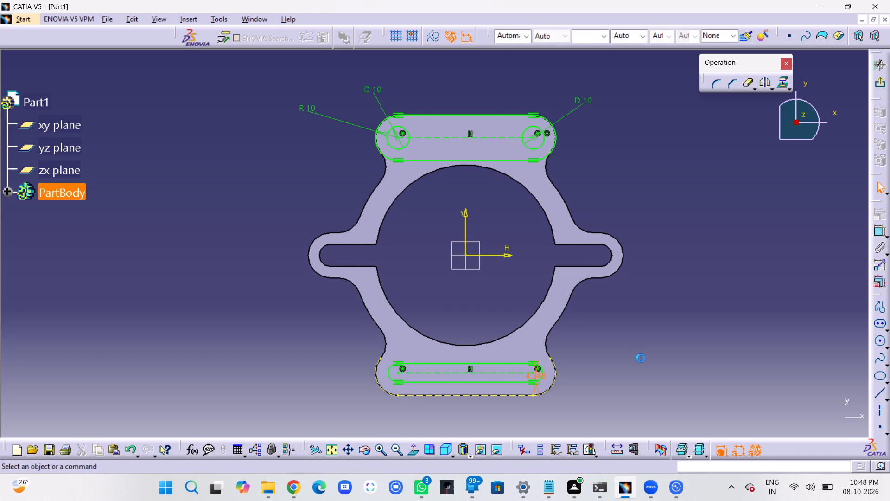
# Make the lower elongated hole's right end arc coincident with the lower lug's projected right corner arc.
pyautogui.click(541, 379)
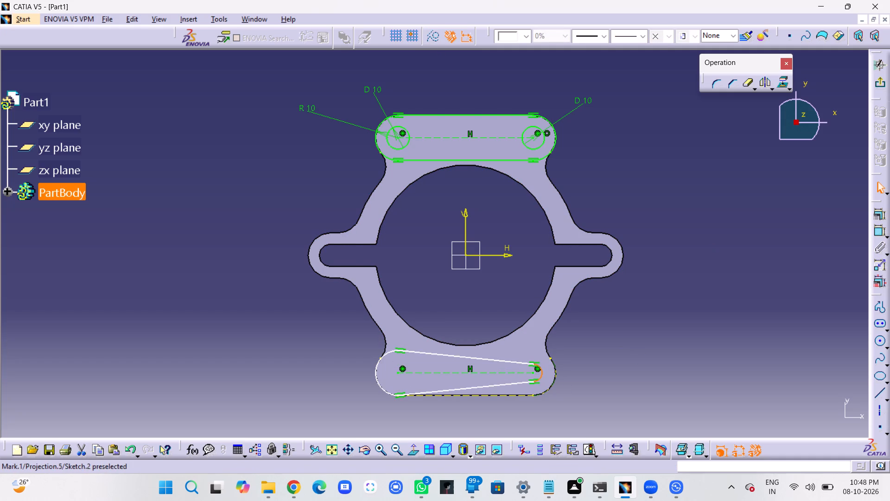
pyautogui.keyDown('ctrl'); pyautogui.click(553, 380); pyautogui.keyUp('ctrl')
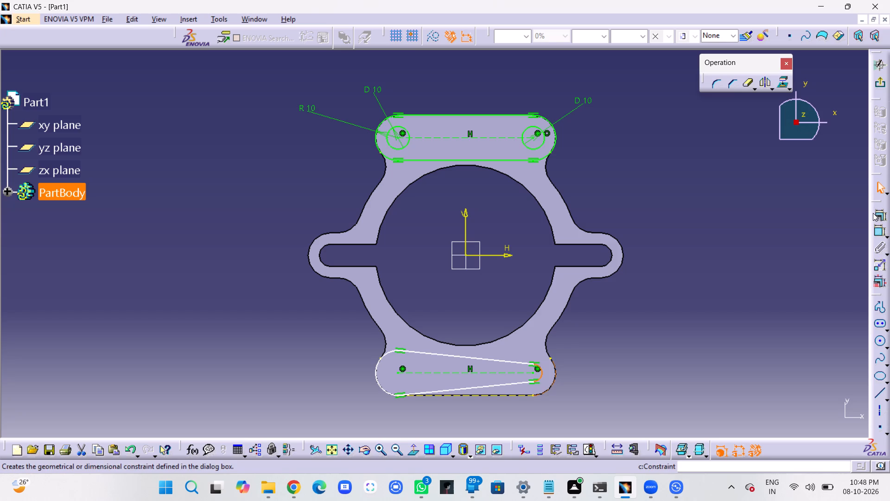
pyautogui.click(877, 215)
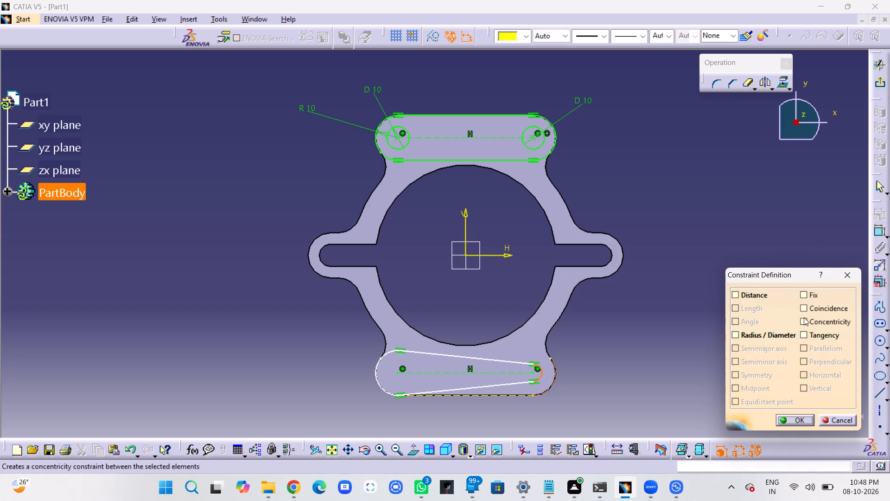
pyautogui.click(802, 321)
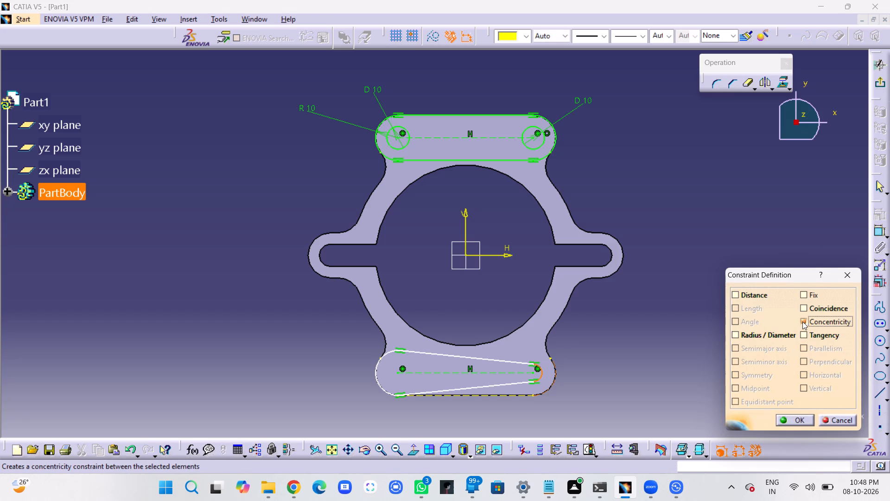
pyautogui.click(803, 321)
pyautogui.click(805, 308)
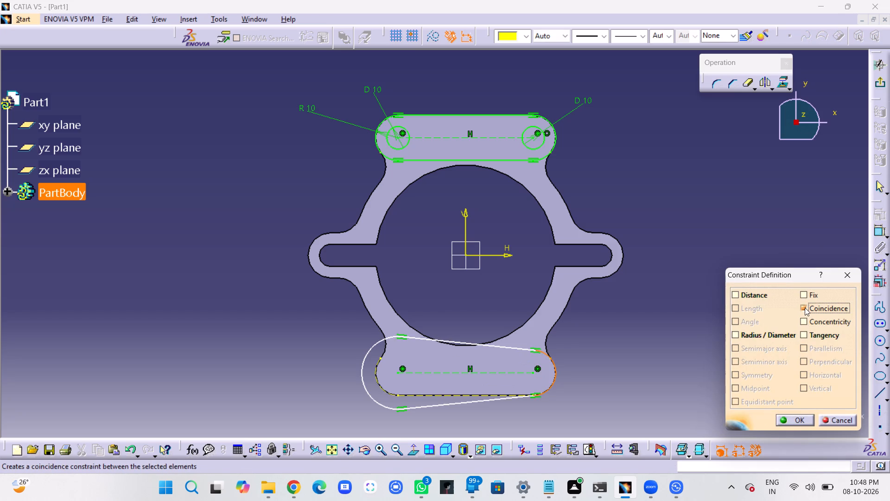
pyautogui.click(800, 421)
# Make the lower elongated hole's left end arc coincident with the lower lug's projected left corner arc.
pyautogui.keyDown('ctrl'); pyautogui.click(362, 368); pyautogui.keyUp('ctrl')
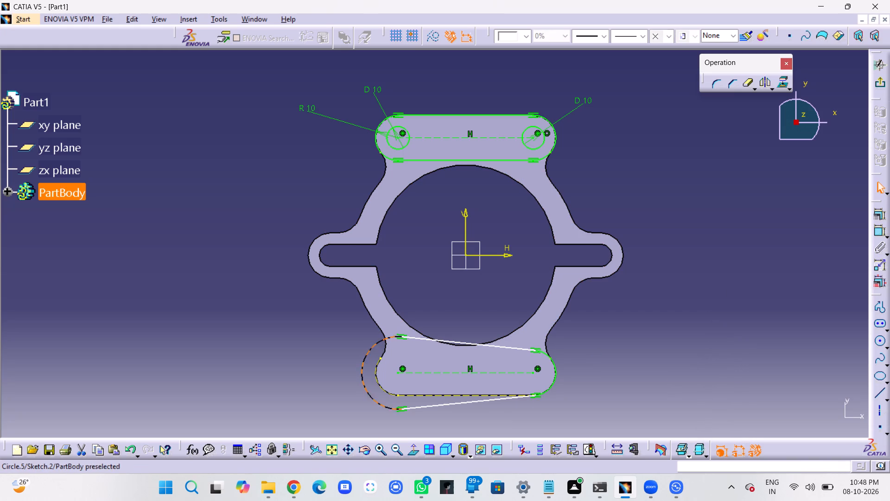
pyautogui.keyDown('ctrl'); pyautogui.click(376, 370); pyautogui.keyUp('ctrl')
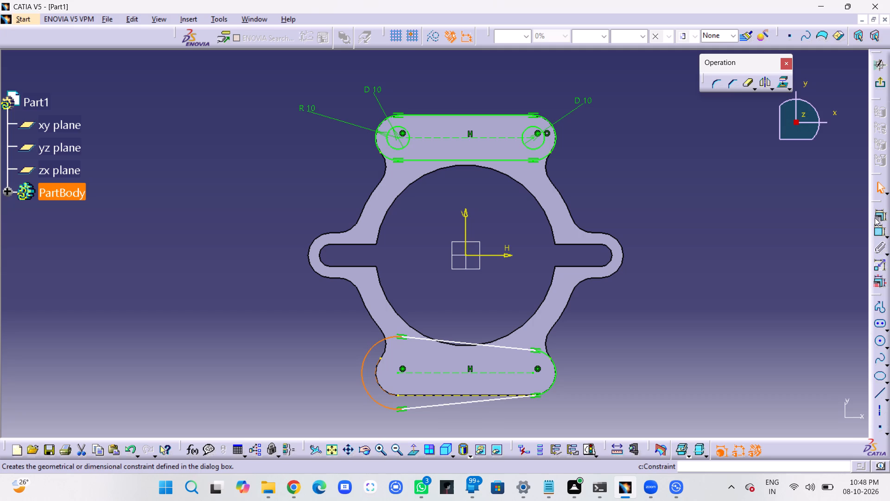
pyautogui.click(875, 218)
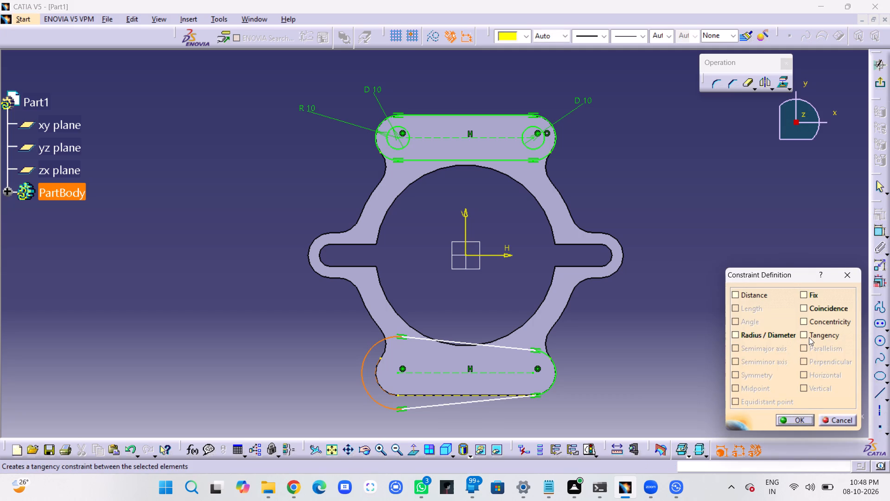
pyautogui.click(804, 310)
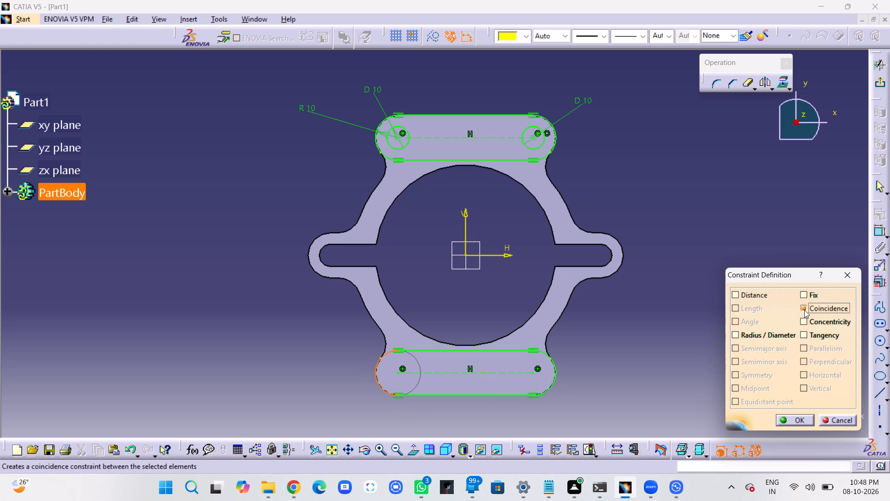
pyautogui.click(803, 420)
pyautogui.click(718, 358)
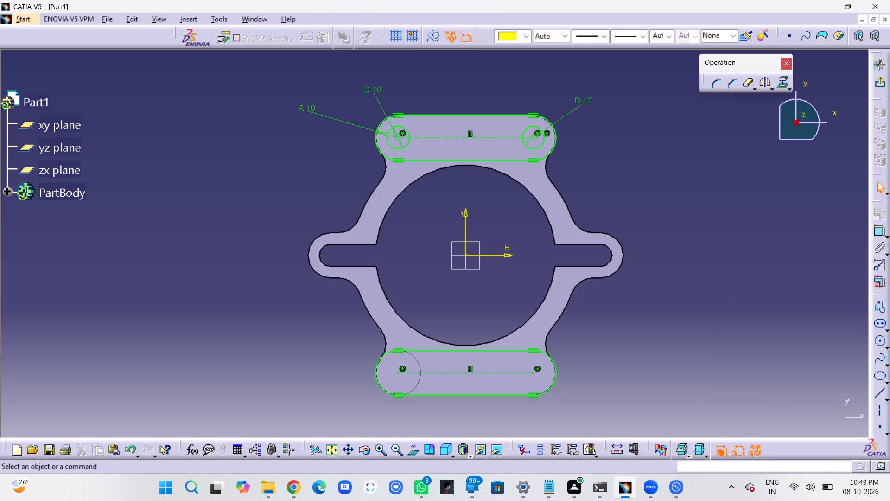
# Draw a circle on the right end arc's centre in the lower lug and constrain its diameter to 10 mm.
pyautogui.moveTo(713, 358); pyautogui.dragTo(712, 358, button='middle')
pyautogui.moveTo(712, 358); pyautogui.dragTo(682, 340, button='middle')
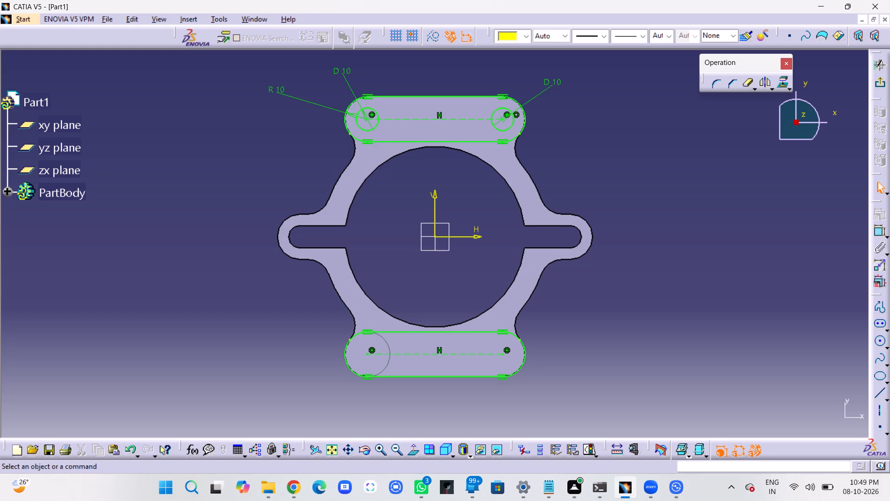
pyautogui.moveTo(687, 345); pyautogui.dragTo(704, 356, button='middle')
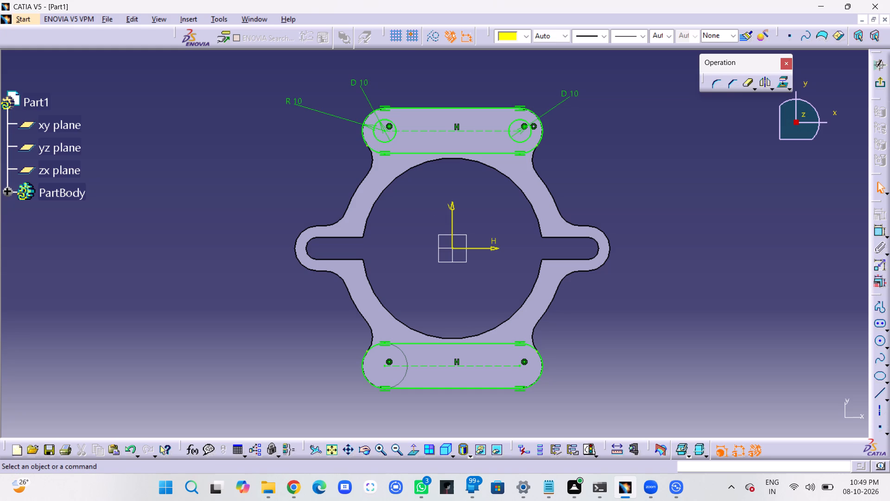
pyautogui.click(881, 341)
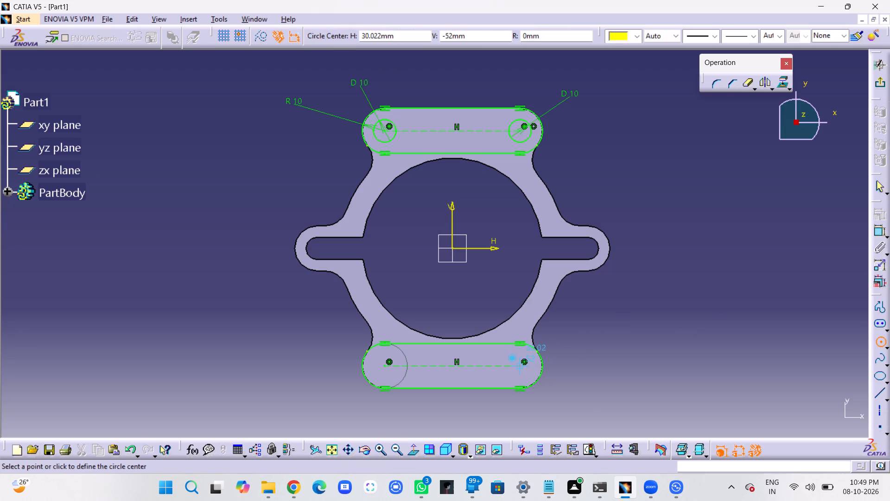
pyautogui.click(518, 366)
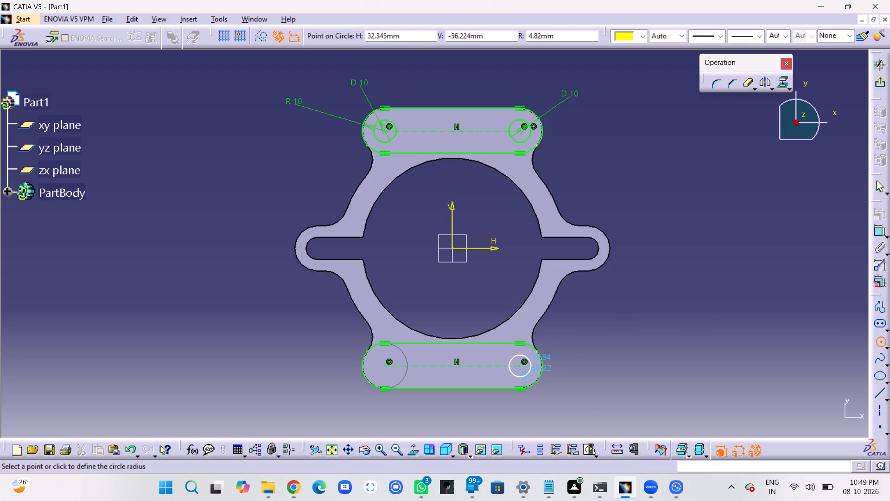
pyautogui.click(527, 372)
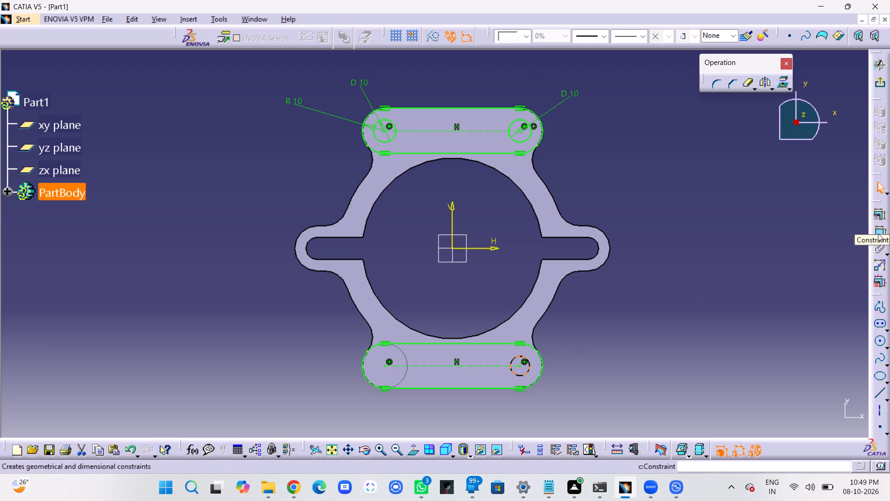
pyautogui.click(878, 233)
pyautogui.click(571, 342)
pyautogui.doubleClick(580, 342)
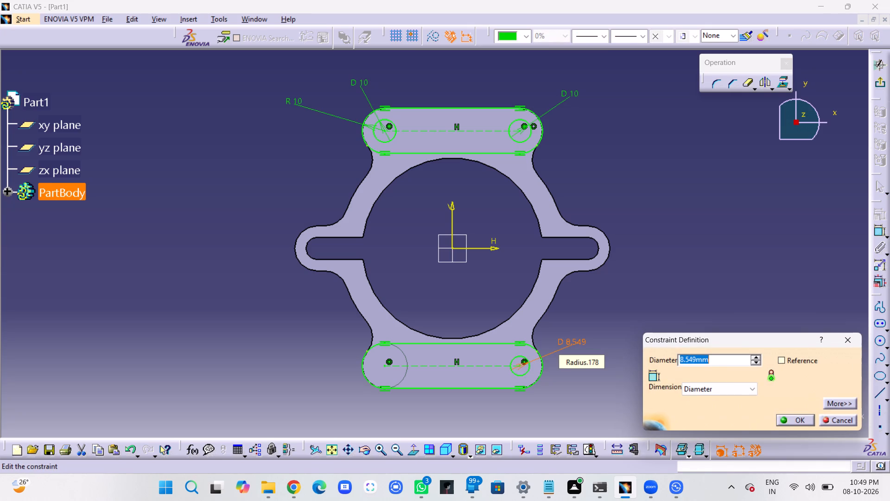
pyautogui.write('10')
pyautogui.press('Return')
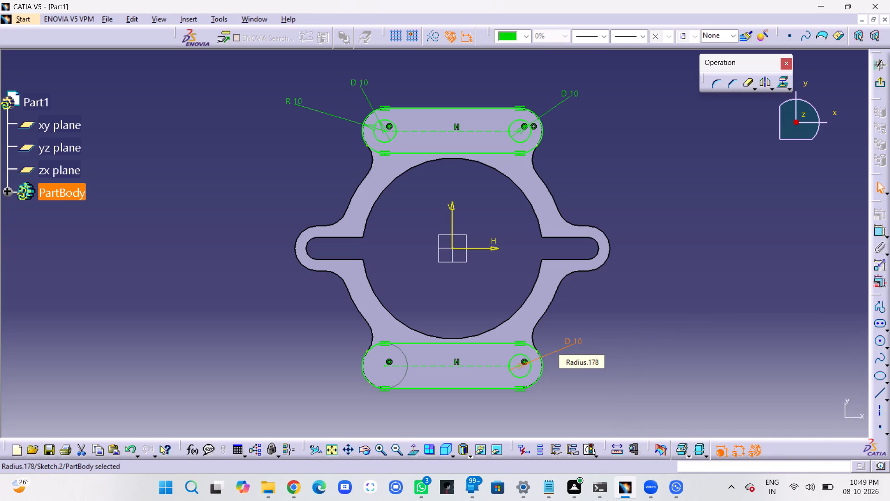
pyautogui.click(619, 348)
# Draw a circle on the left end arc's centre in the lower lug and constrain its diameter to 10 mm.
pyautogui.click(880, 340)
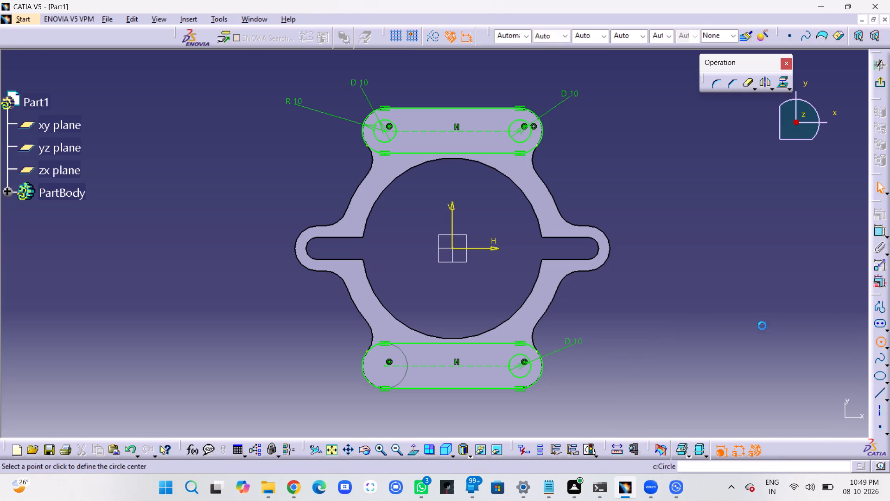
pyautogui.click(384, 366)
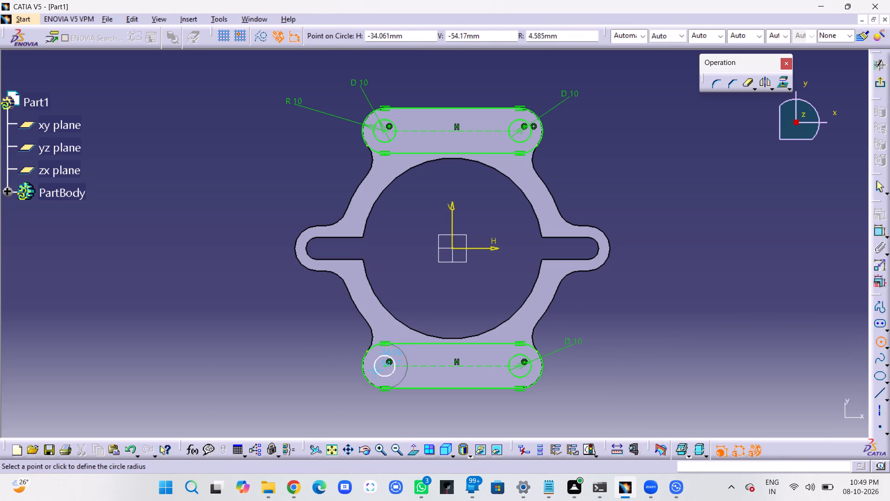
pyautogui.click(373, 372)
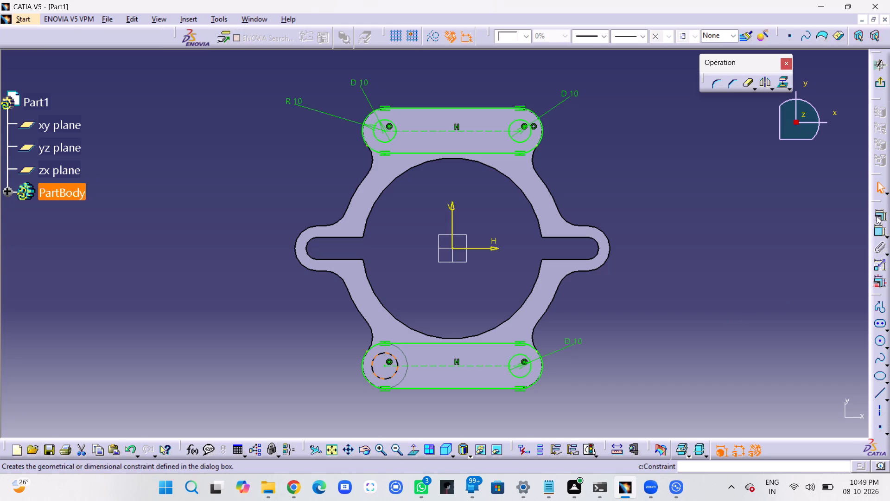
pyautogui.click(877, 232)
pyautogui.click(304, 355)
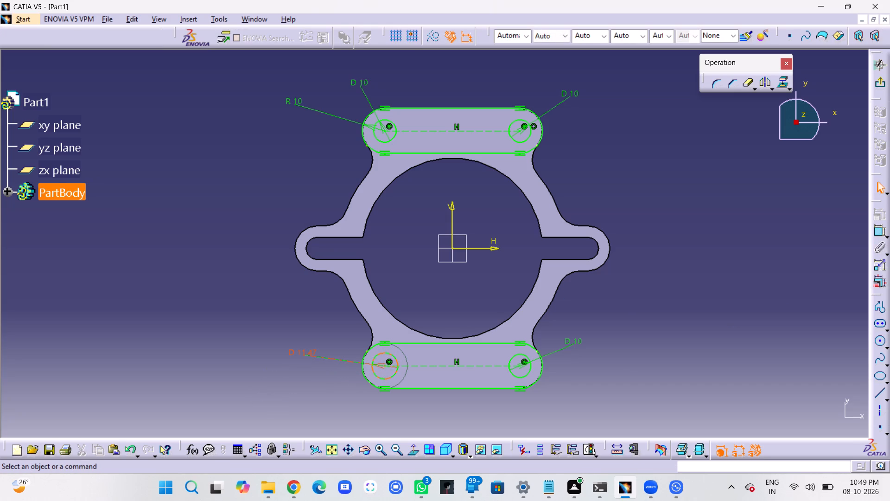
pyautogui.doubleClick(308, 351)
pyautogui.write('10')
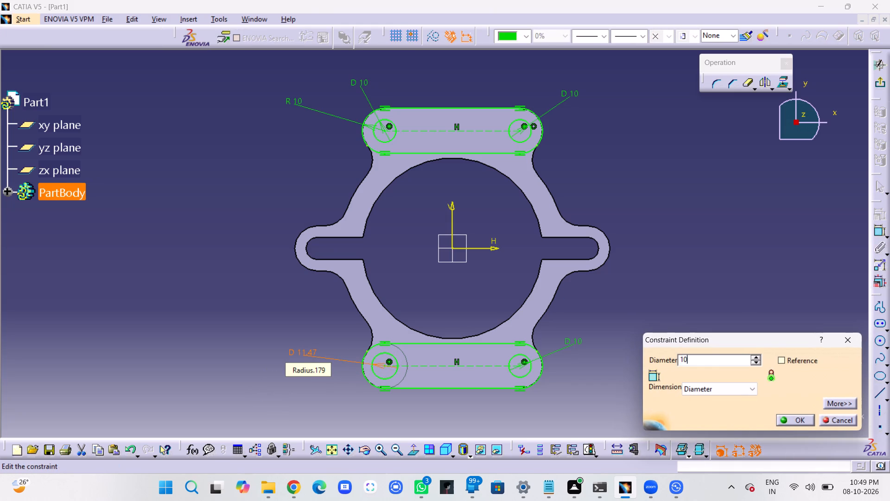
pyautogui.press('Return')
pyautogui.click(307, 321)
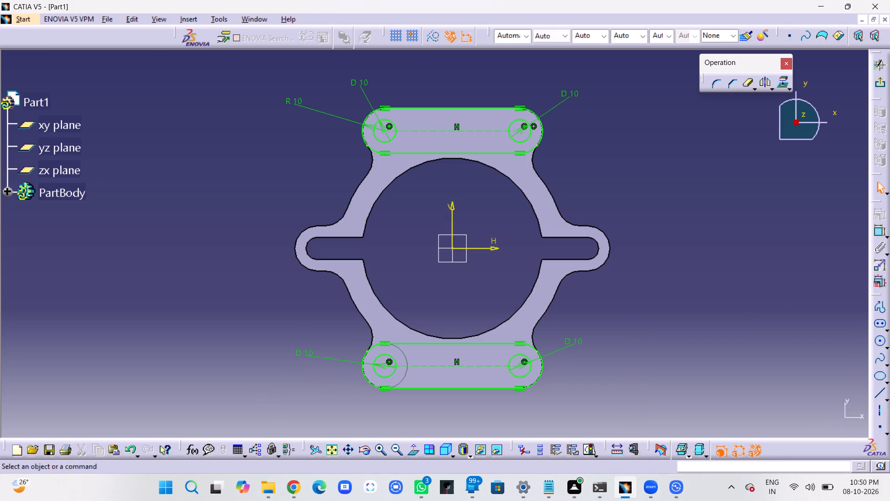
pyautogui.click(639, 323)
# Try to pad the second sketch, and reopen that sketch for editing from within the pad definition.
pyautogui.moveTo(697, 335); pyautogui.dragTo(662, 335, button='middle')
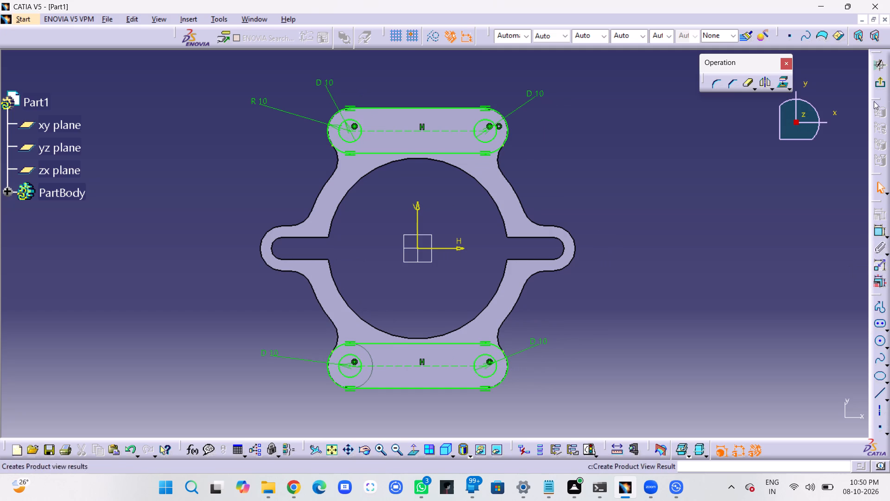
pyautogui.click(879, 84)
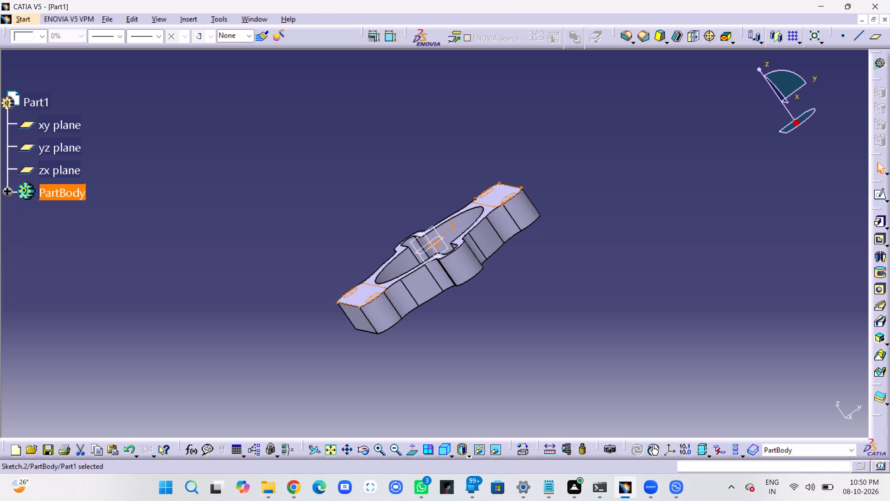
pyautogui.click(879, 224)
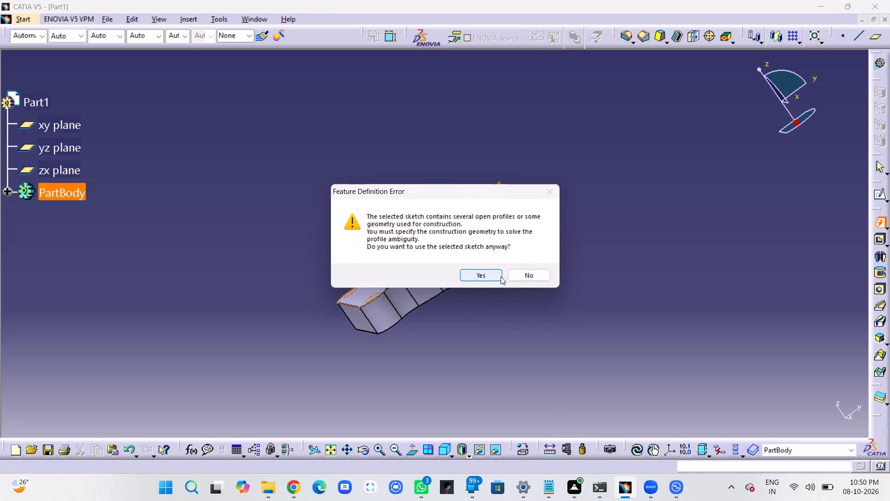
pyautogui.click(536, 277)
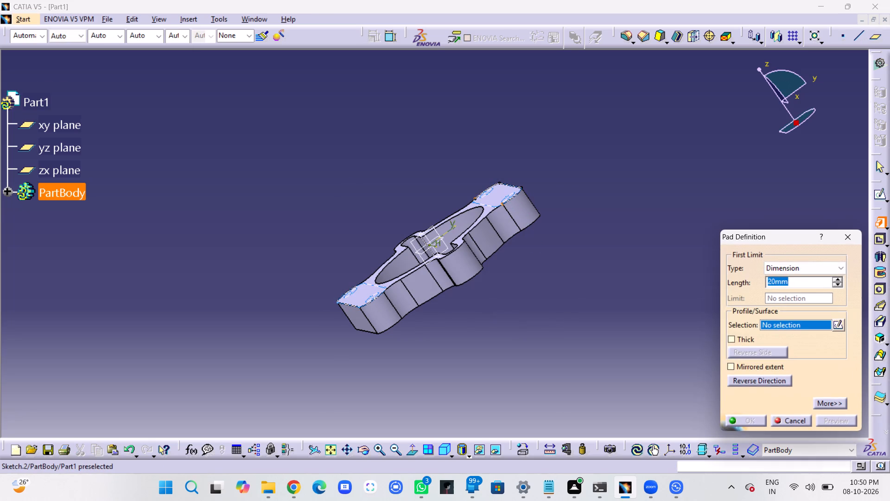
pyautogui.doubleClick(521, 191)
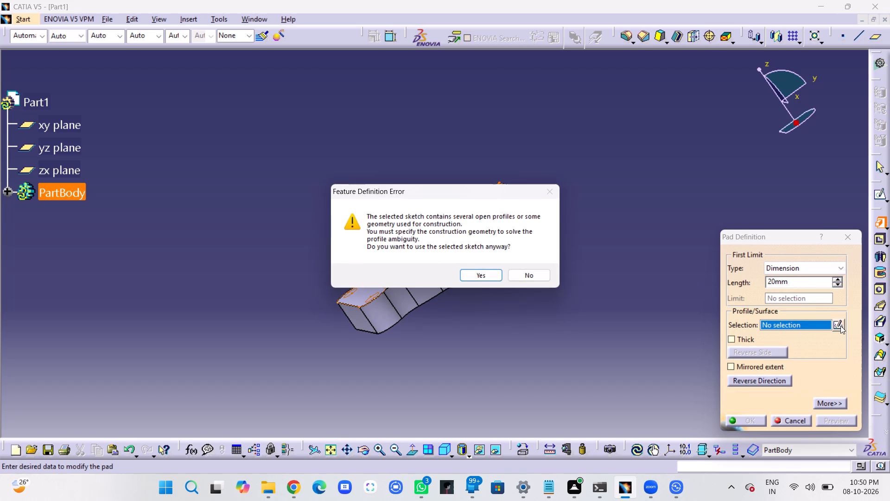
pyautogui.click(840, 326)
pyautogui.click(840, 326)
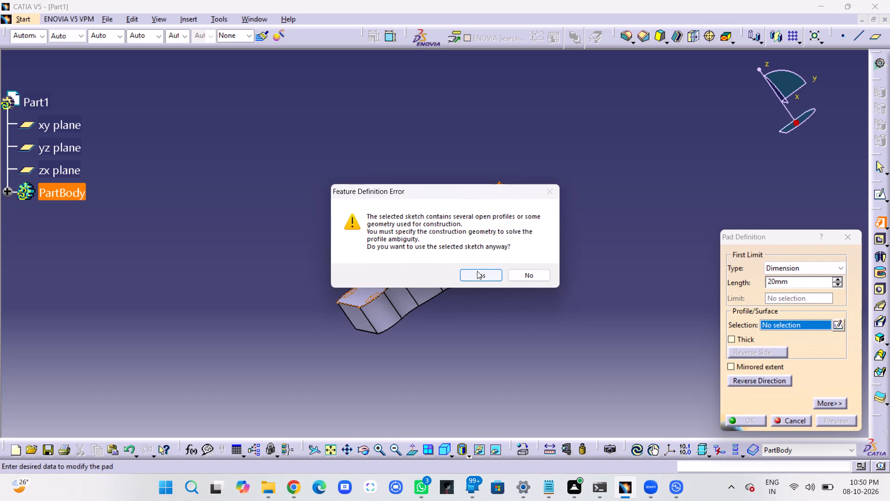
pyautogui.click(477, 271)
pyautogui.click(837, 324)
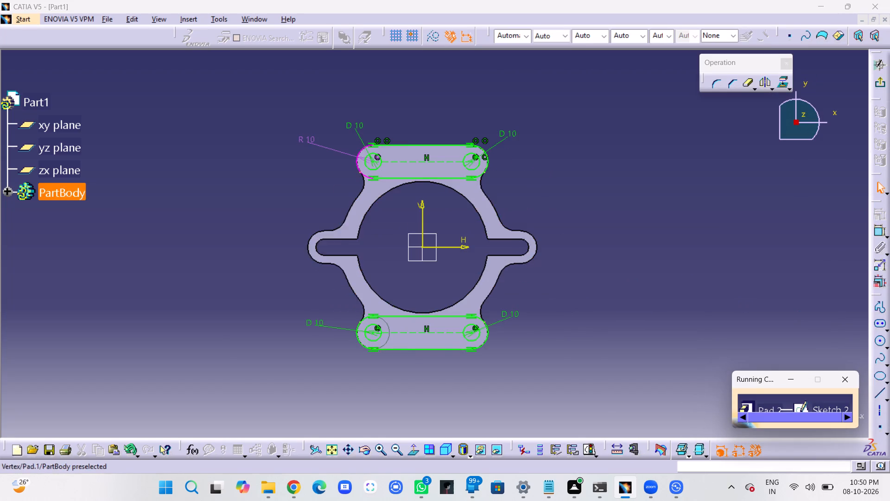
# Delete the R 10 dimension of the upper elongated outline's left arc and the D 10 dimension of the upper-left circle.
pyautogui.moveTo(418, 128); pyautogui.dragTo(489, 127, button='middle')
pyautogui.rightClick(479, 176)
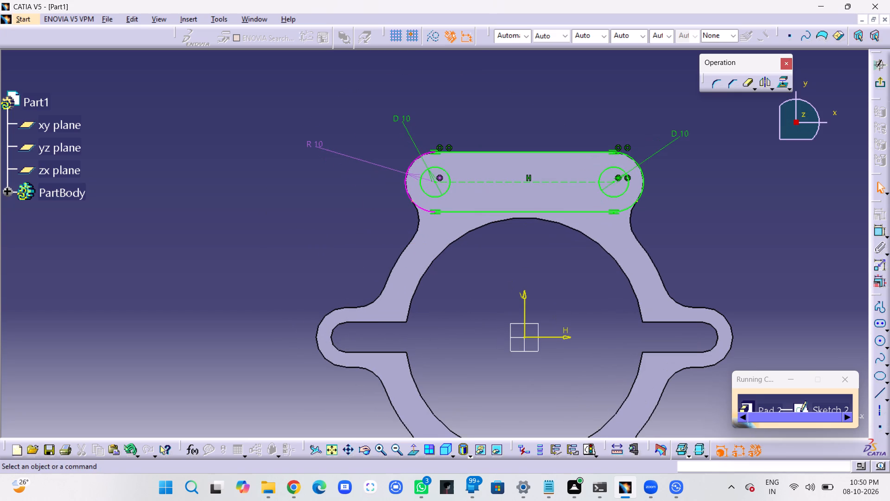
pyautogui.click(375, 163)
pyautogui.press('Delete')
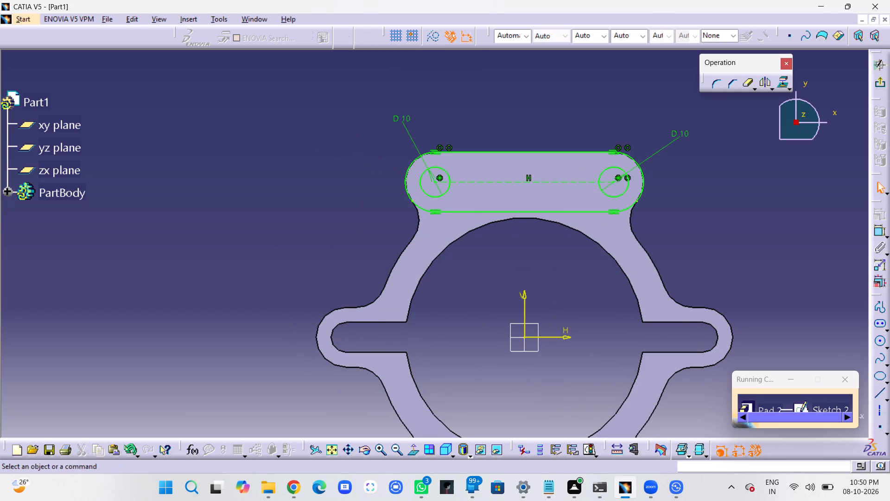
pyautogui.click(413, 173)
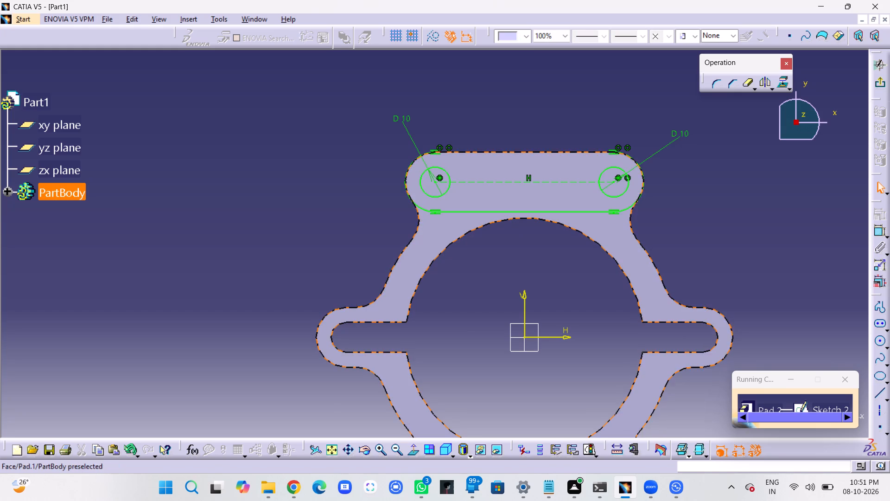
pyautogui.press('Delete')
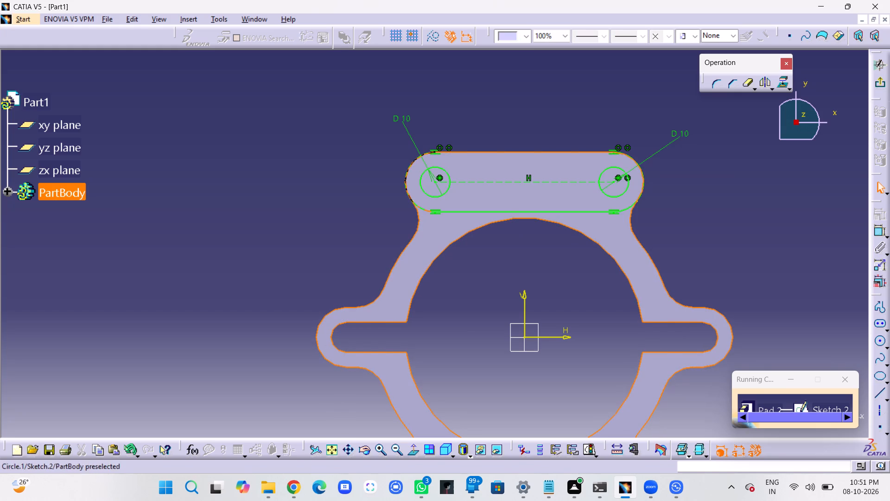
pyautogui.press('Delete')
pyautogui.press('Delete')
pyautogui.click(428, 126)
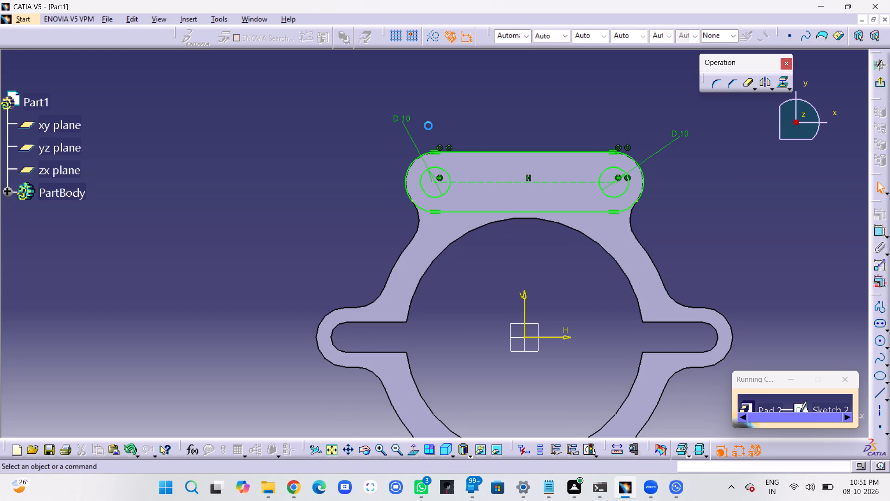
pyautogui.click(406, 121)
pyautogui.press('Delete')
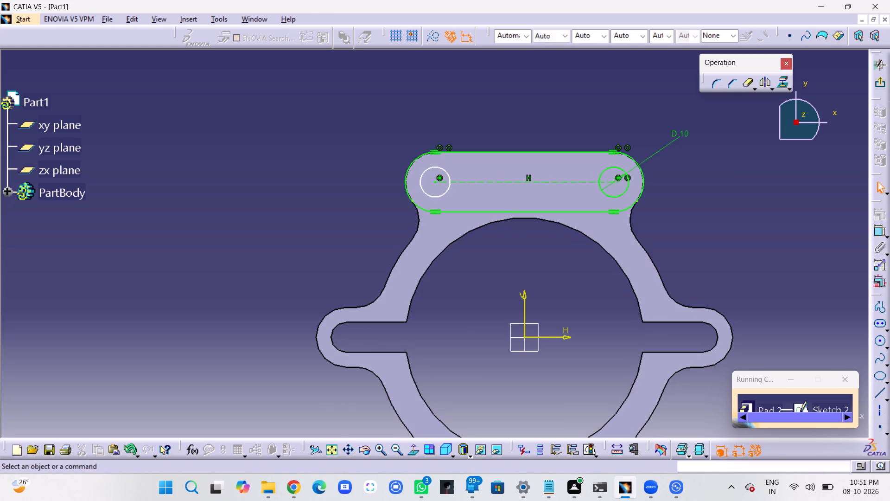
# Delete the left end arc, top line and right end arc of the upper lug's elongated outline.
pyautogui.click(419, 155)
pyautogui.press('Delete')
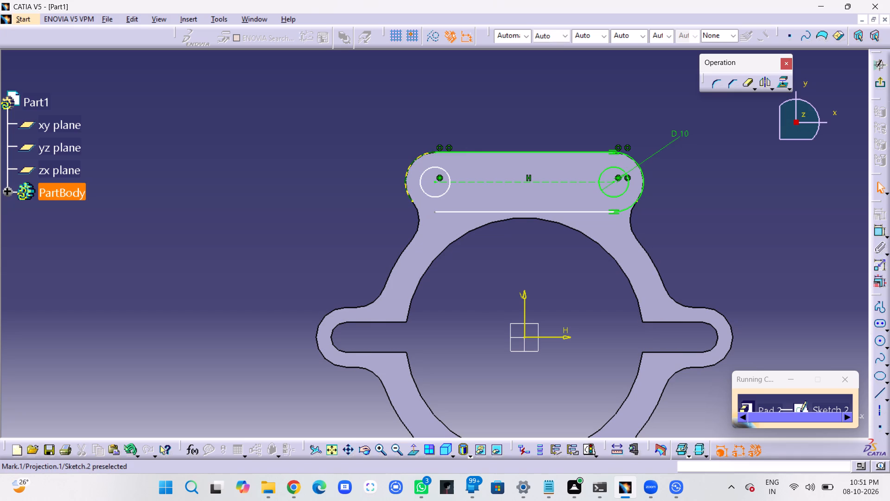
pyautogui.click(405, 192)
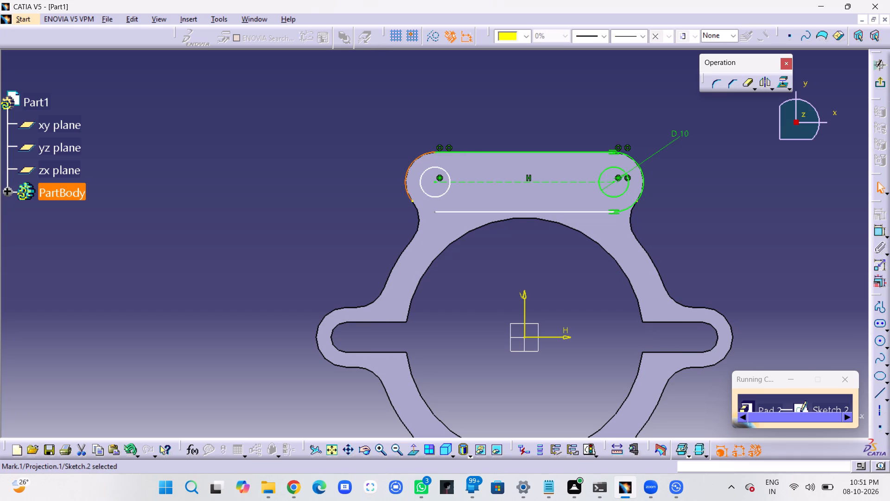
pyautogui.click(452, 152)
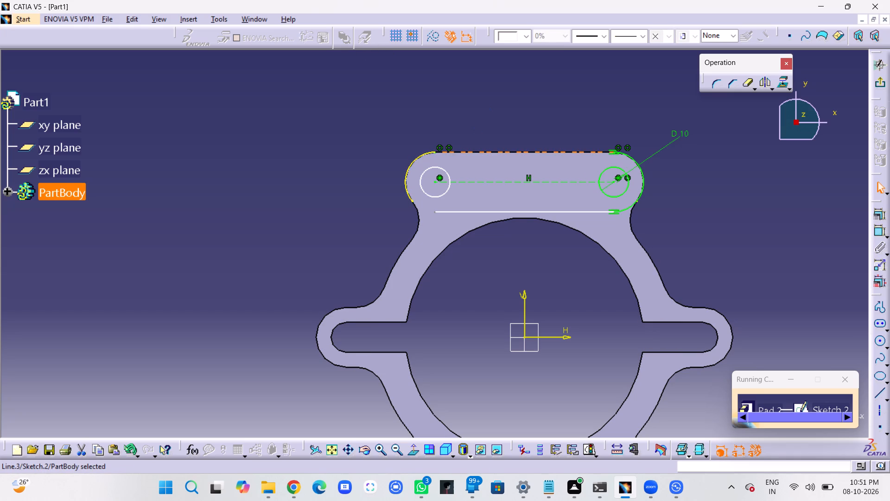
pyautogui.press('Delete')
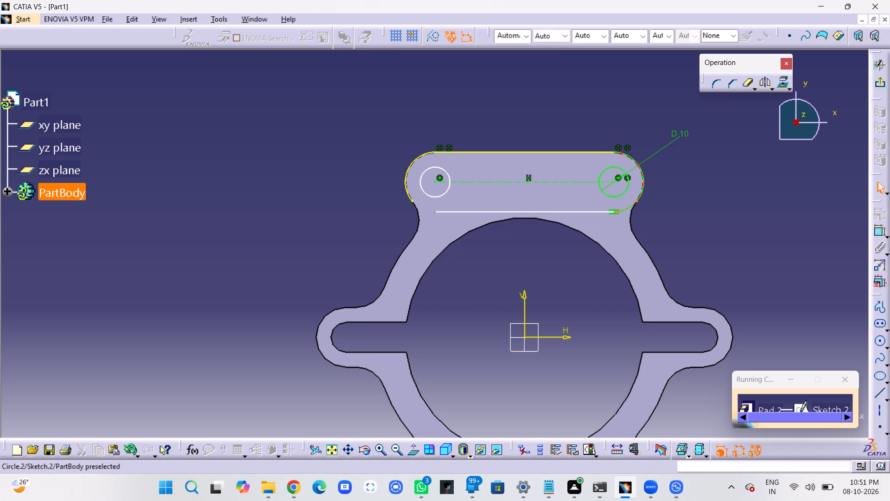
pyautogui.click(626, 154)
pyautogui.press('Delete')
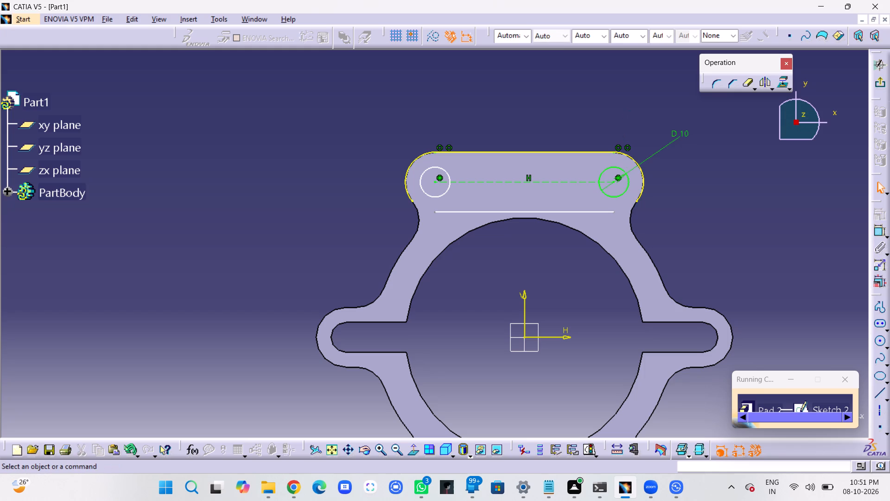
# Convert the upper lug's projected right arc, top edge and left arc into construction elements.
pyautogui.click(629, 155)
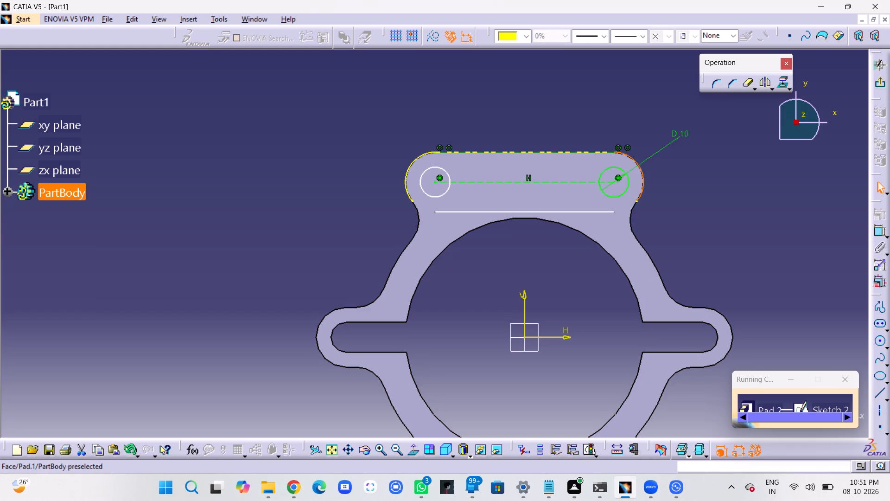
pyautogui.keyDown('ctrl'); pyautogui.click(594, 152); pyautogui.keyUp('ctrl')
pyautogui.keyDown('ctrl'); pyautogui.click(426, 153); pyautogui.keyUp('ctrl')
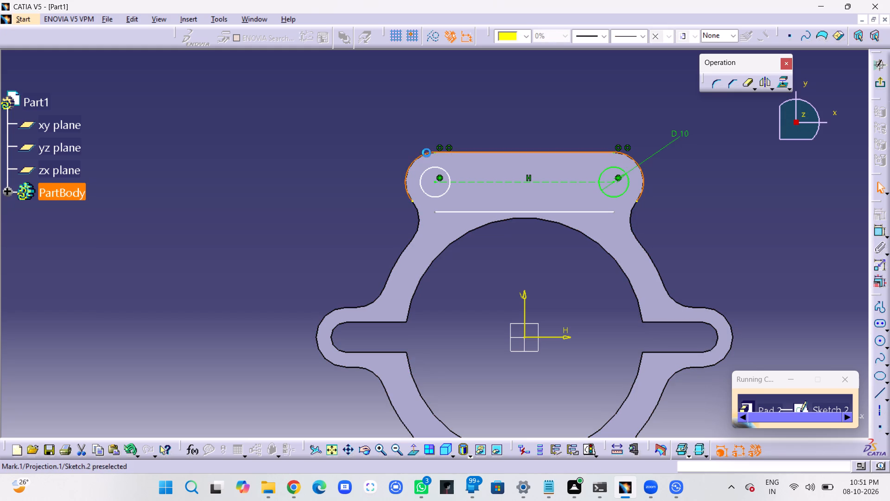
pyautogui.click(432, 34)
pyautogui.click(456, 97)
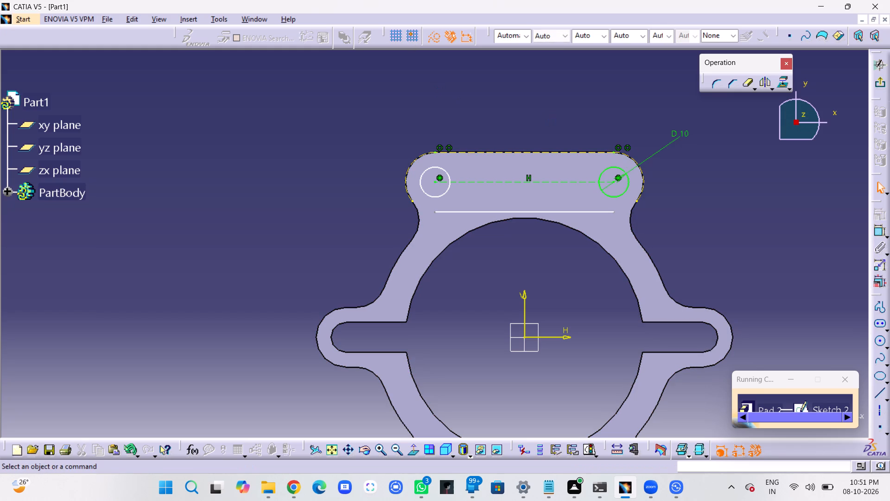
pyautogui.press('Escape')
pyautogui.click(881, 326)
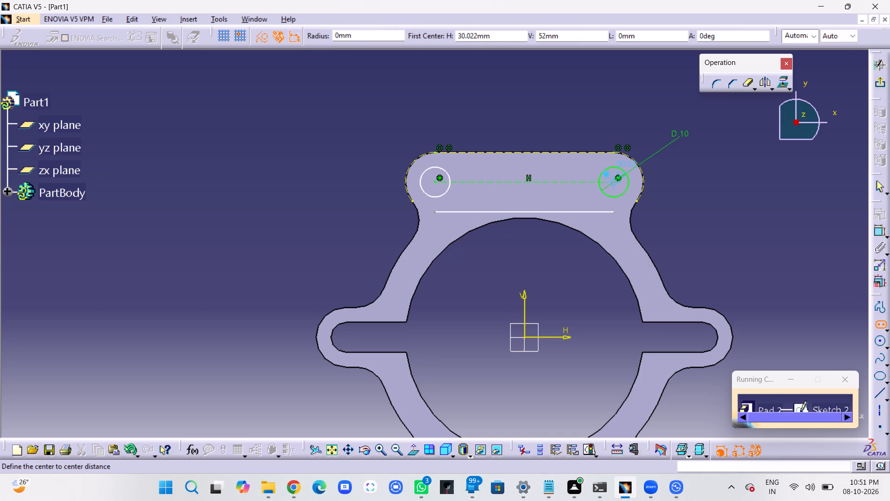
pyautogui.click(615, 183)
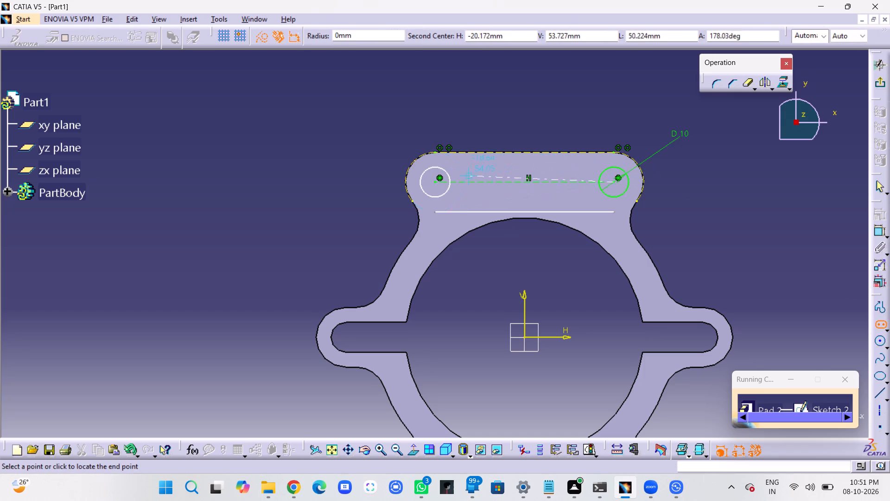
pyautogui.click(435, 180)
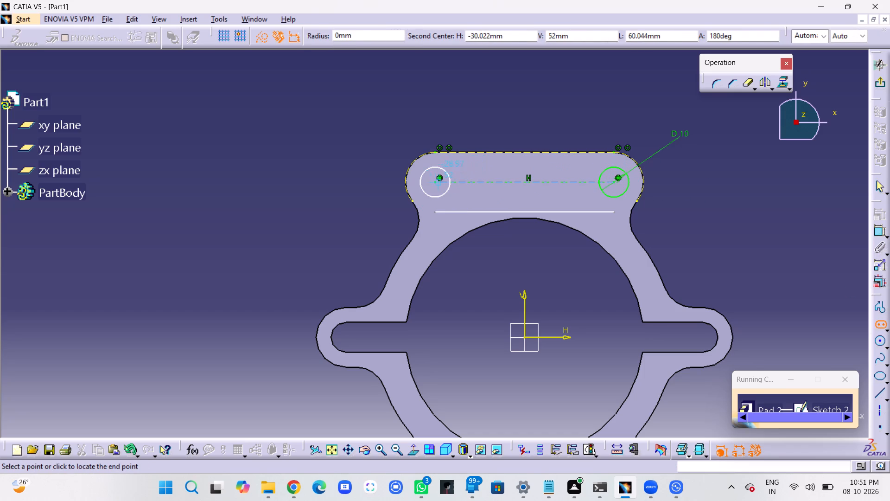
# Switch off construction mode and draw an elongated hole between the upper lug's two circle centres, reaching its top edge with radius 10 mm.
pyautogui.click(263, 39)
pyautogui.press('Escape')
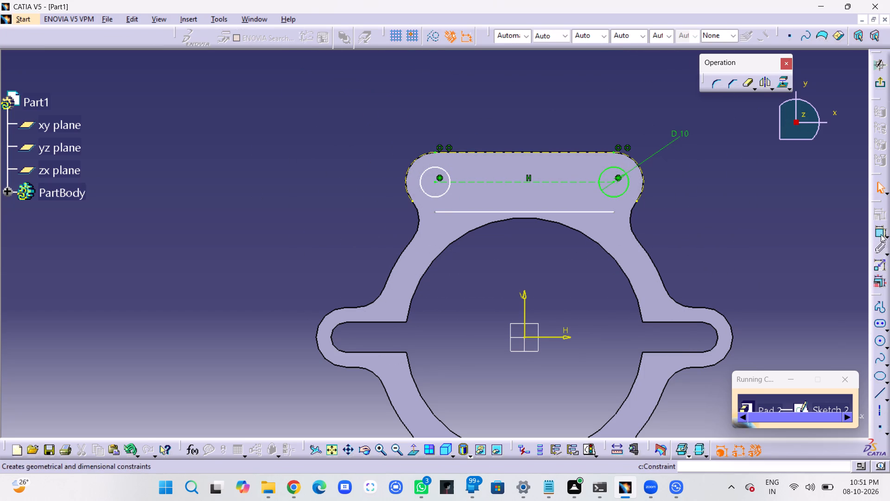
pyautogui.click(880, 325)
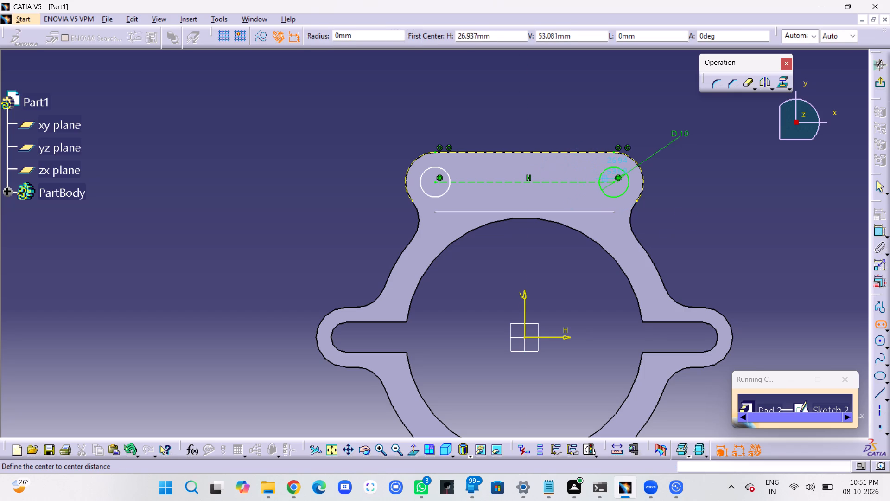
pyautogui.click(615, 183)
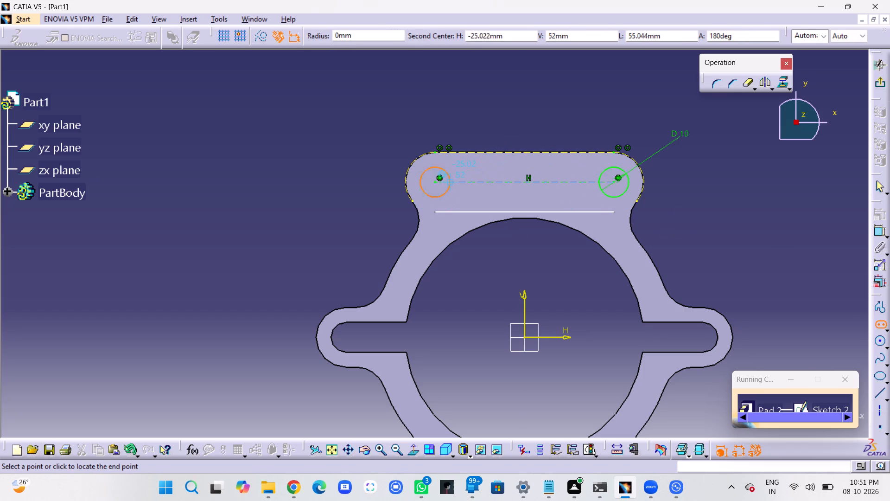
pyautogui.click(435, 181)
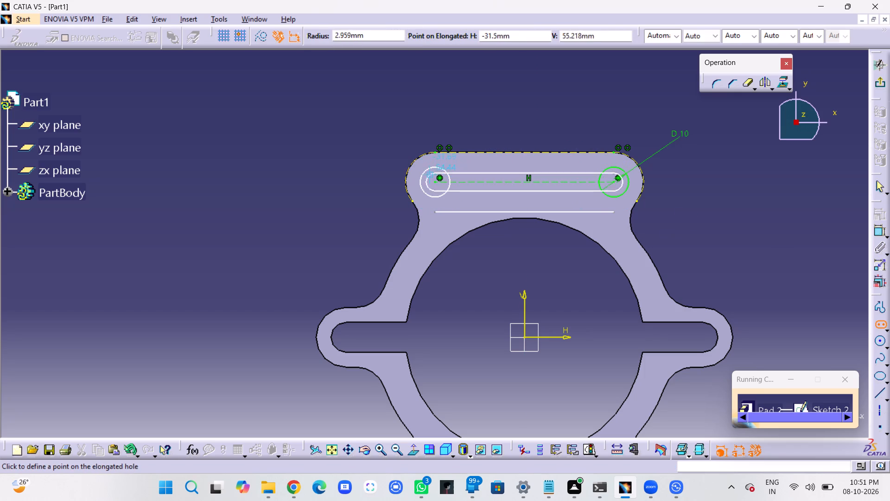
pyautogui.click(432, 152)
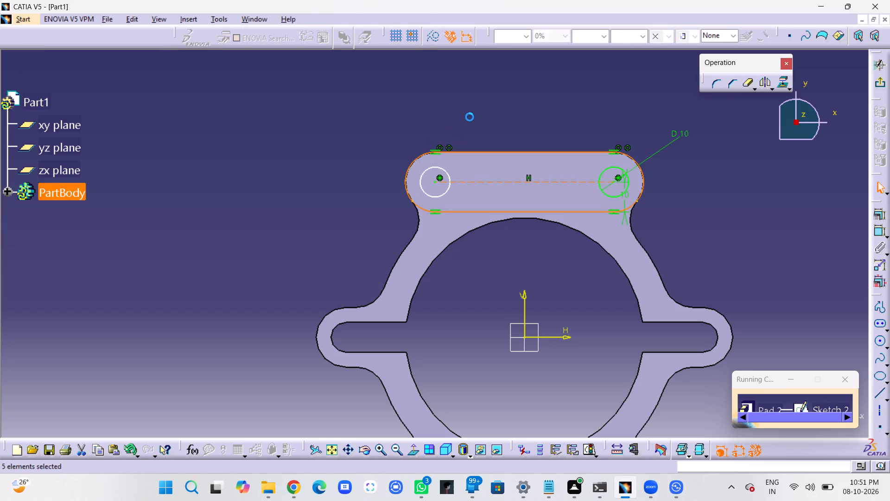
pyautogui.click(470, 117)
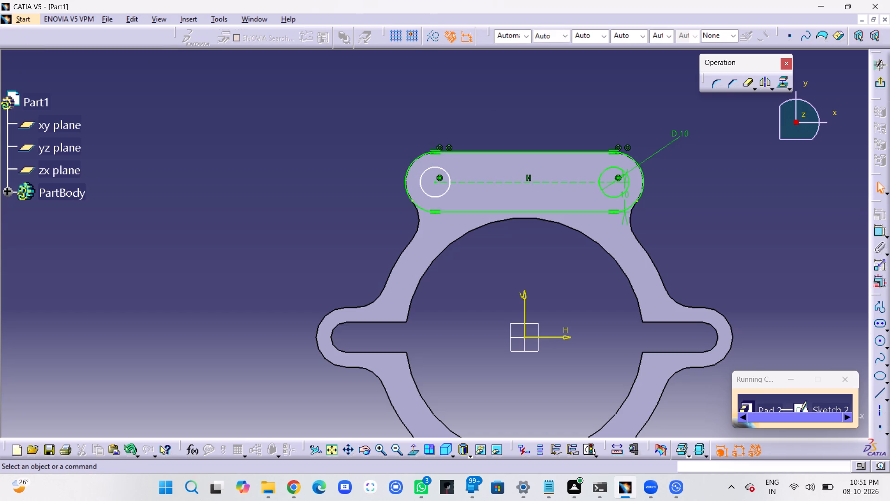
# Constrain the diameter of the left circle in the upper lug to 10 mm.
pyautogui.click(878, 231)
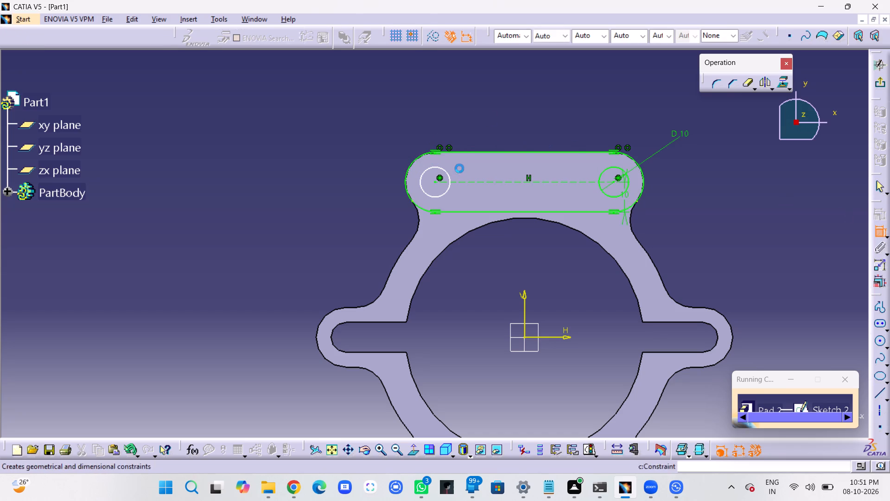
pyautogui.click(444, 170)
pyautogui.click(368, 140)
pyautogui.click(423, 111)
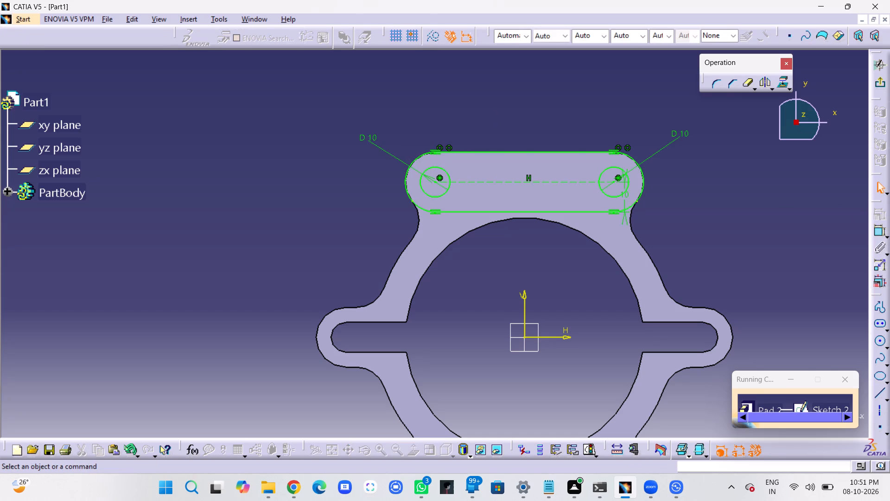
pyautogui.click(770, 174)
pyautogui.moveTo(715, 168); pyautogui.dragTo(715, 189, button='middle')
pyautogui.rightClick(715, 168)
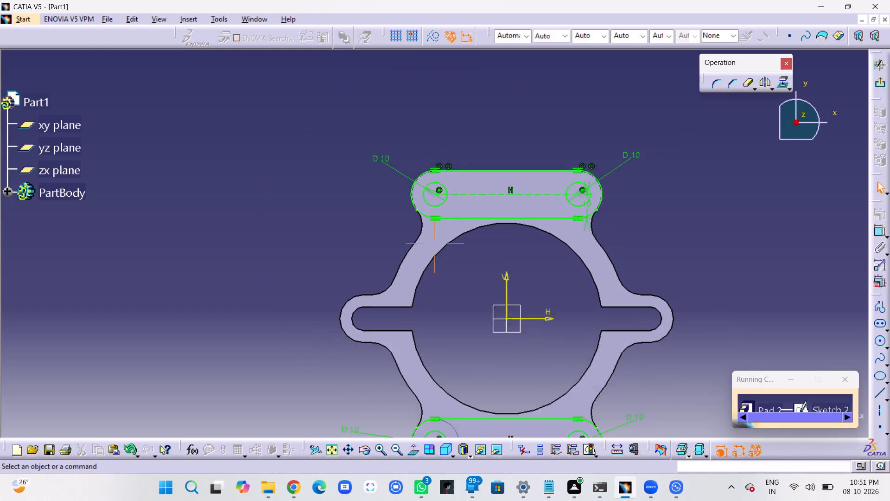
pyautogui.moveTo(715, 189); pyautogui.dragTo(715, 200, button='middle')
pyautogui.moveTo(722, 213); pyautogui.dragTo(635, 150, button='middle')
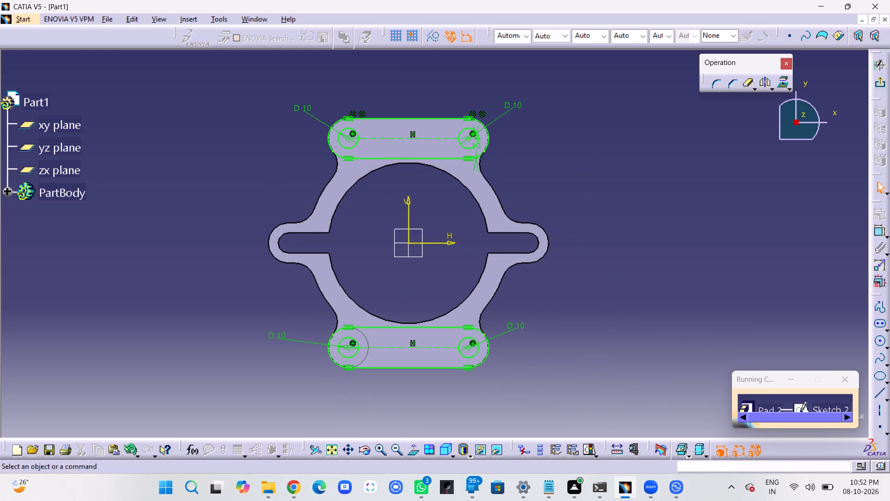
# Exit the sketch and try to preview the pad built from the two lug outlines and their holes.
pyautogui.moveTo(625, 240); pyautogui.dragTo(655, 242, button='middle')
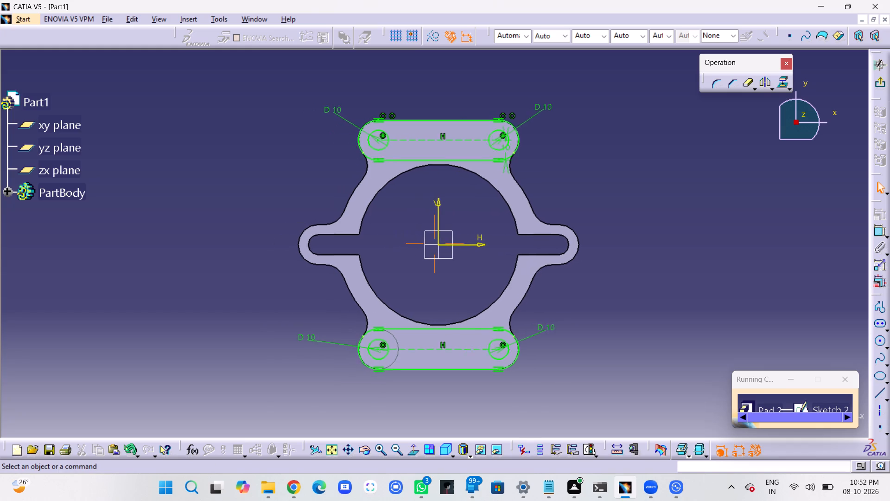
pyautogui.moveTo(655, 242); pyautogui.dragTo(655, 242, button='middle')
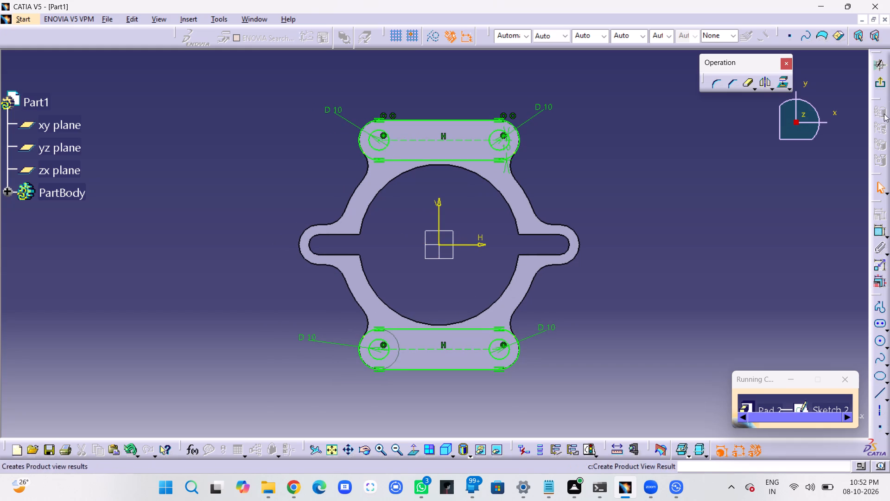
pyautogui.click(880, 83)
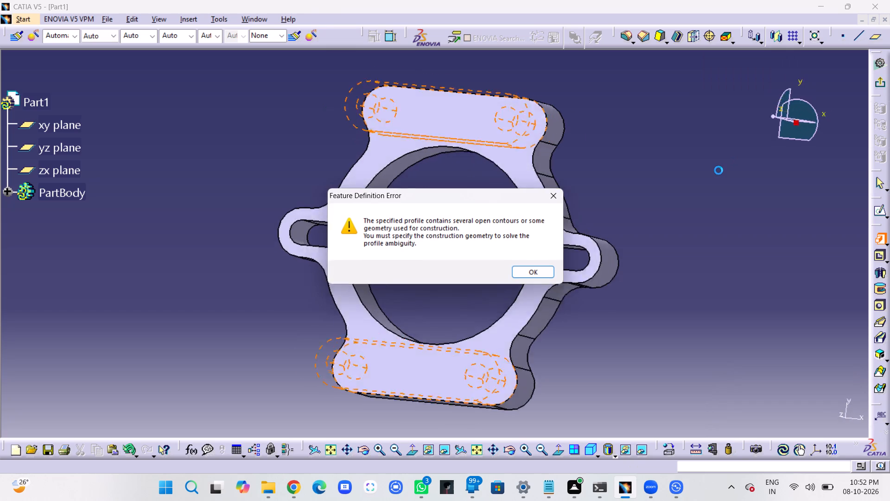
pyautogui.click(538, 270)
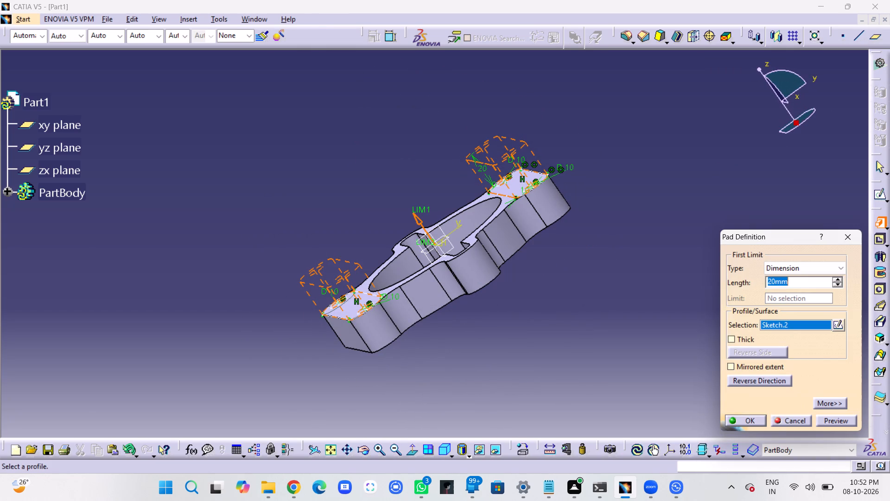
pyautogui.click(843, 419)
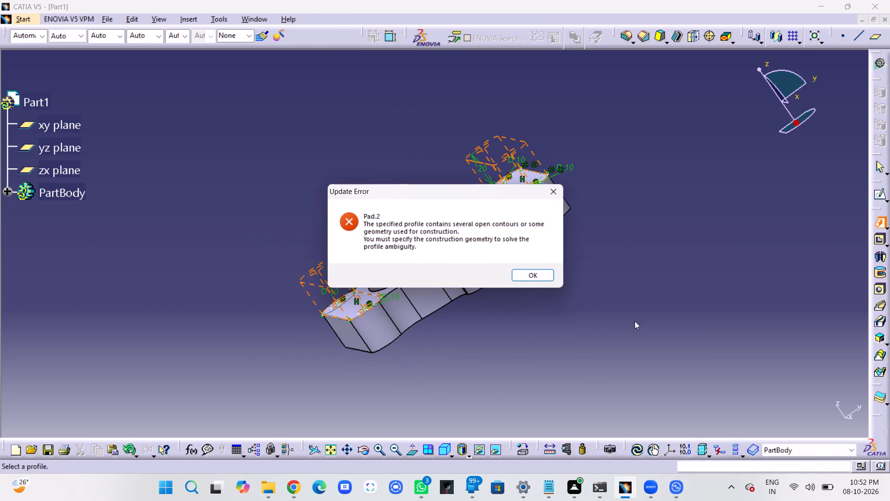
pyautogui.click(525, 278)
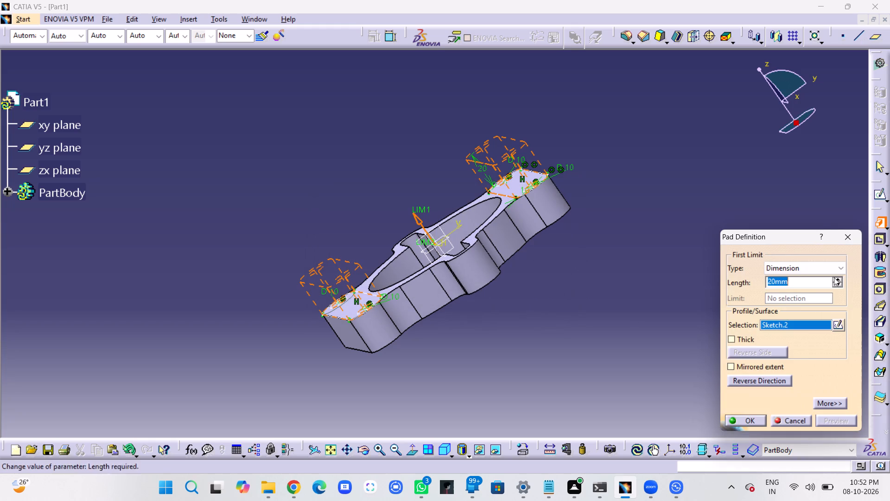
# Reopen the pad's Sketch.2, check its solving status and examine the geometry diagnosis in Sketch Analysis for open or isolated elements.
pyautogui.click(840, 324)
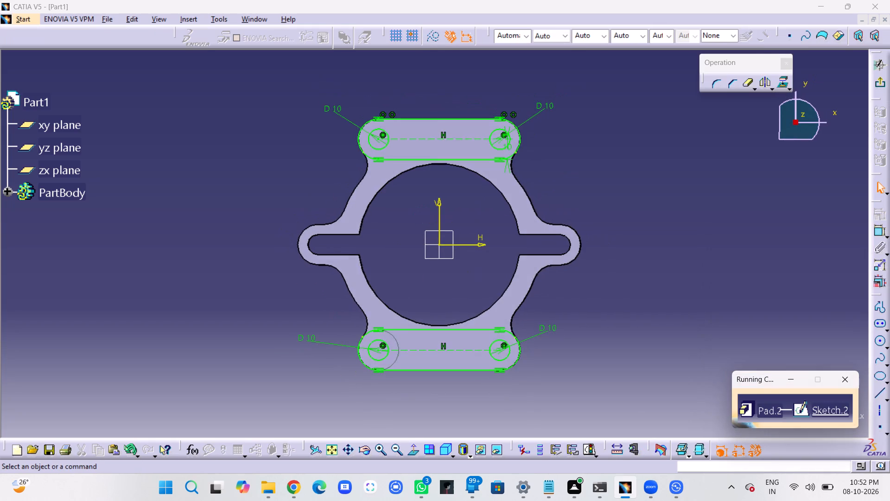
pyautogui.click(591, 450)
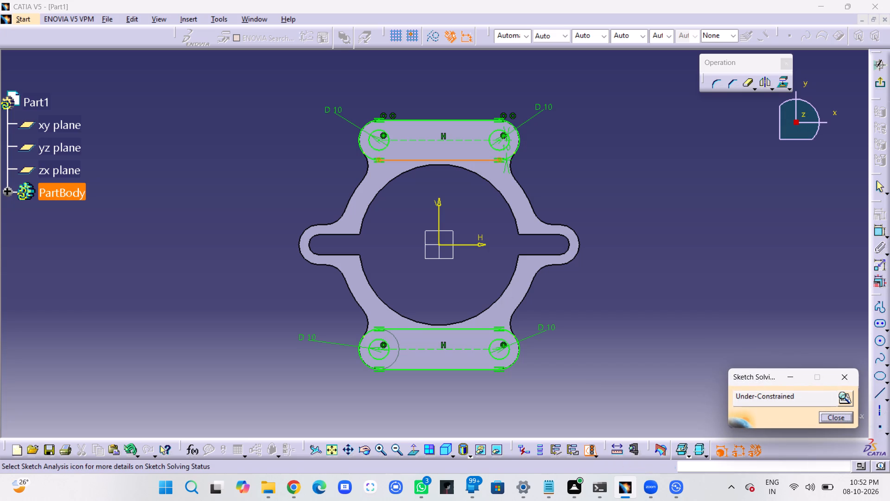
pyautogui.click(841, 398)
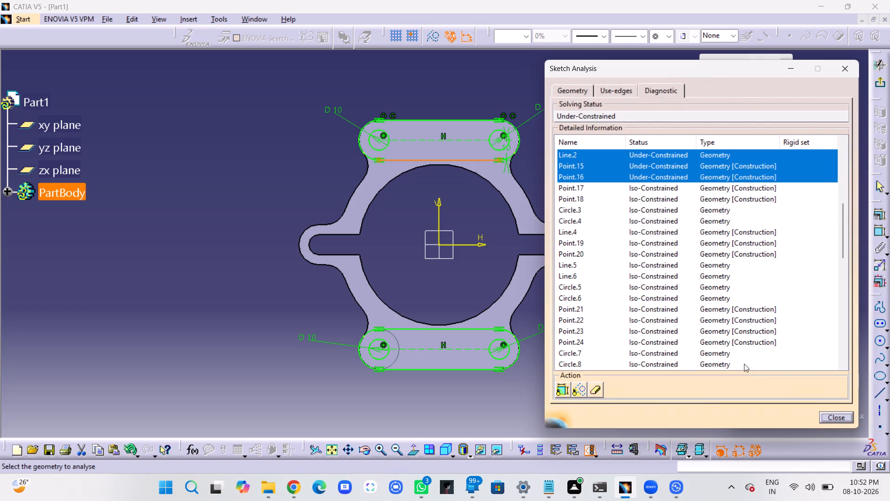
pyautogui.click(581, 89)
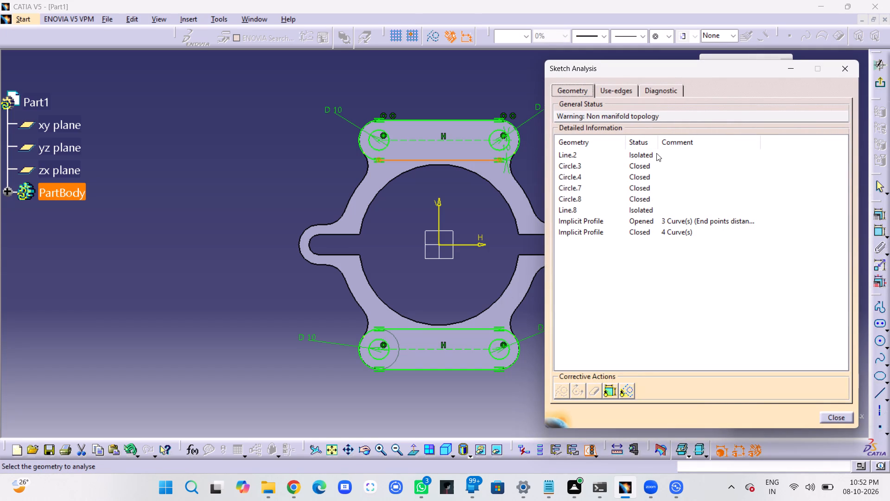
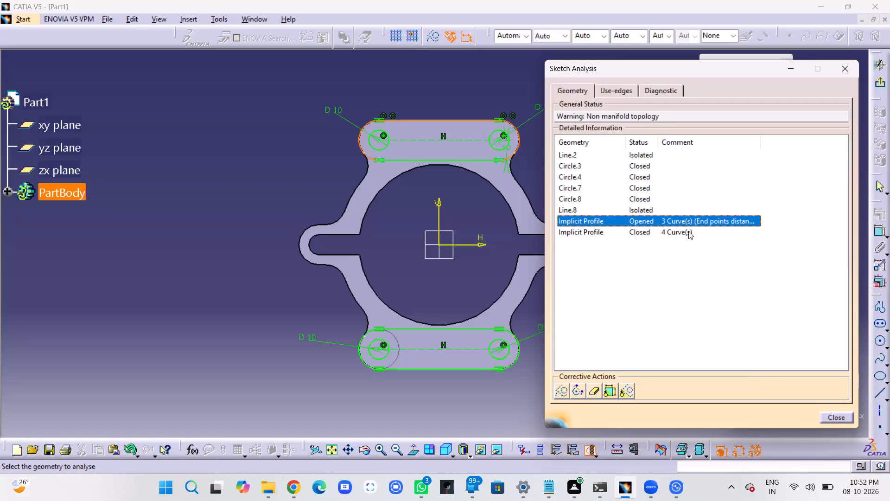
# Compare the opened and closed implicit profiles in Sketch Analysis and close the analysis.
pyautogui.click(688, 231)
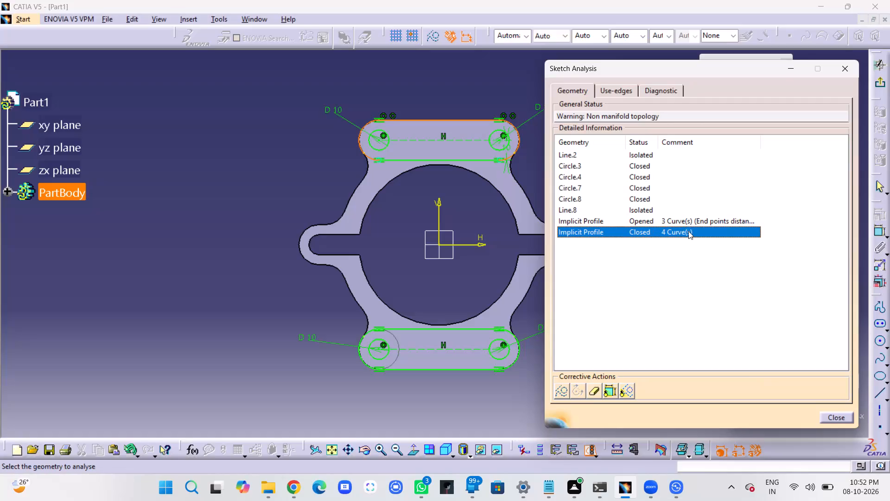
pyautogui.click(679, 218)
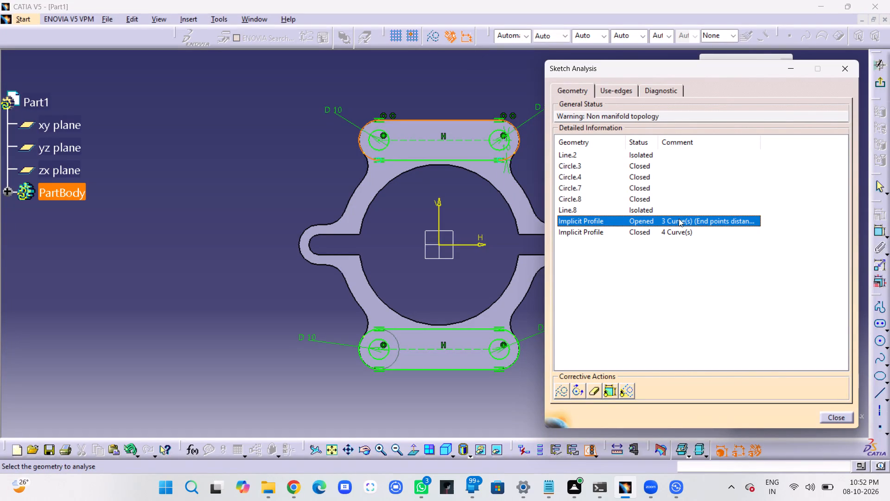
pyautogui.click(837, 67)
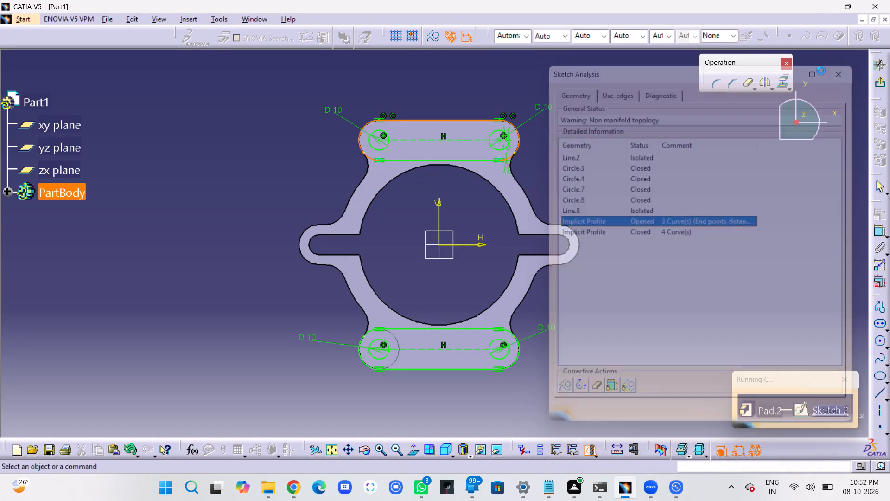
# Inspect the upper lug's right-end arc up close where it meets the outline's top and bottom straight lines.
pyautogui.moveTo(524, 161); pyautogui.dragTo(538, 78, button='middle')
pyautogui.rightClick(524, 161)
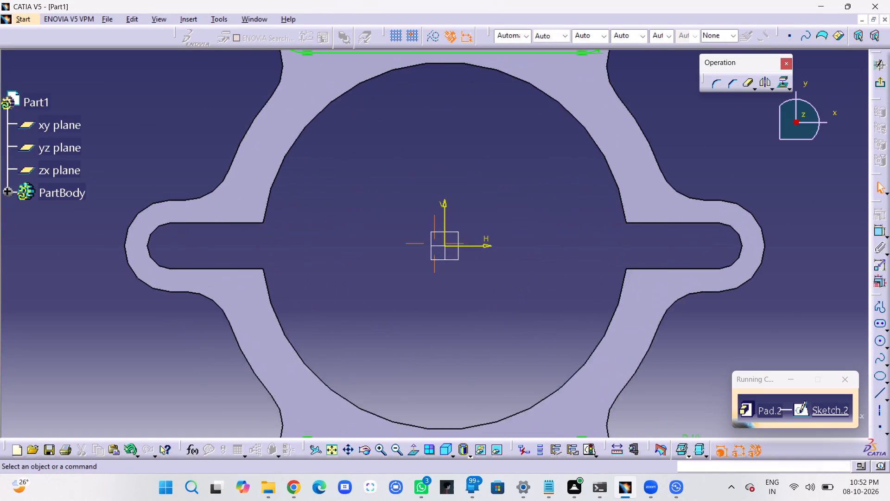
pyautogui.moveTo(538, 78); pyautogui.dragTo(539, 71, button='middle')
pyautogui.moveTo(533, 130); pyautogui.dragTo(432, 311, button='middle')
pyautogui.rightClick(423, 406)
pyautogui.moveTo(734, 360); pyautogui.dragTo(664, 361, button='middle')
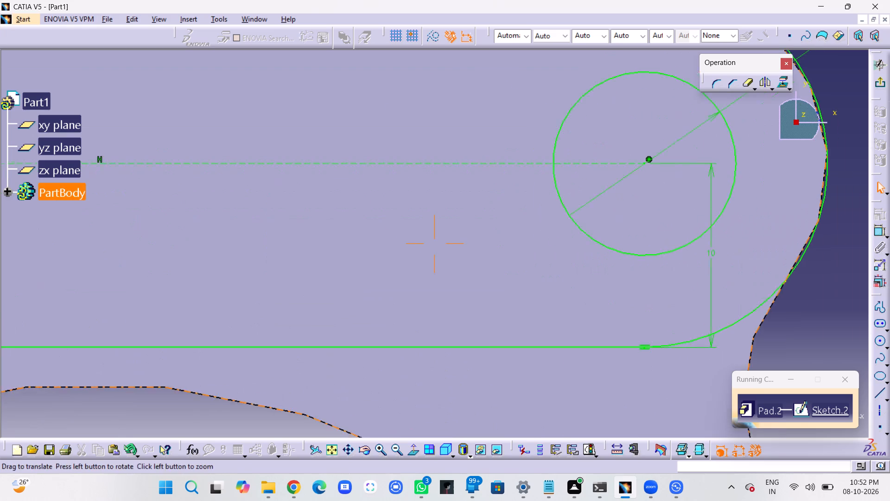
pyautogui.moveTo(664, 361); pyautogui.dragTo(510, 271, button='middle')
pyautogui.rightClick(489, 370)
pyautogui.moveTo(524, 403); pyautogui.dragTo(452, 123, button='middle')
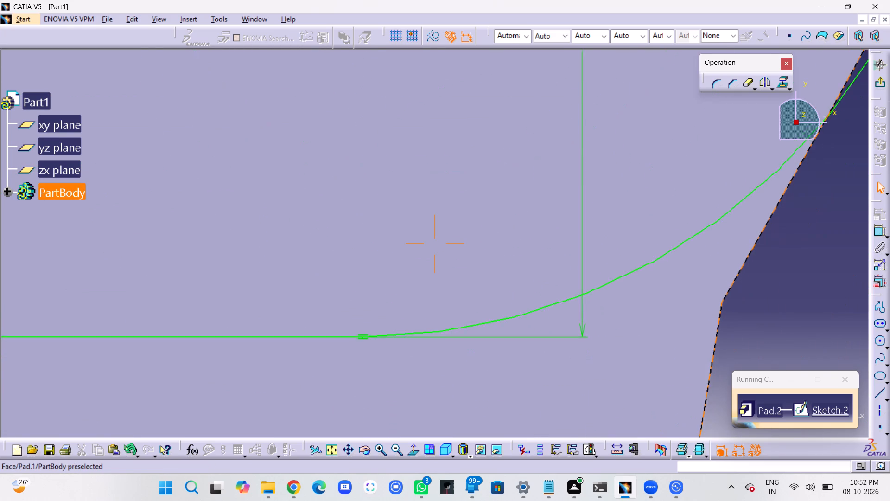
pyautogui.moveTo(452, 123); pyautogui.dragTo(462, 87, button='middle')
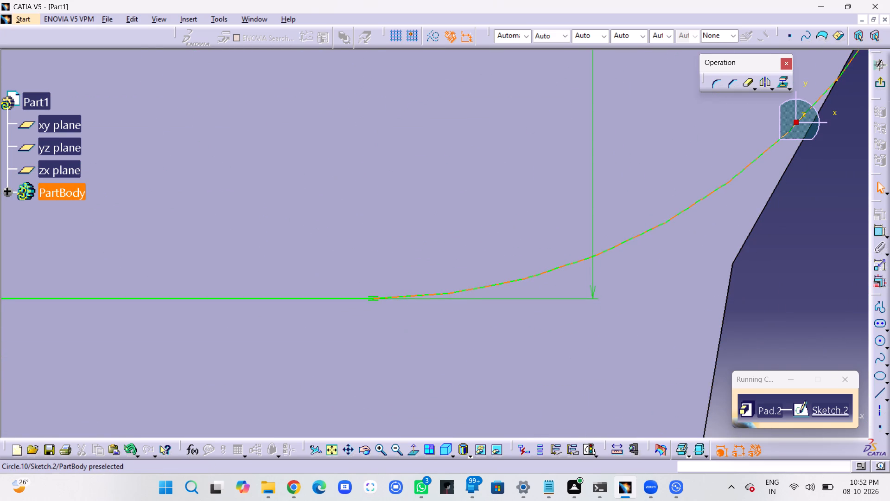
pyautogui.click(362, 298)
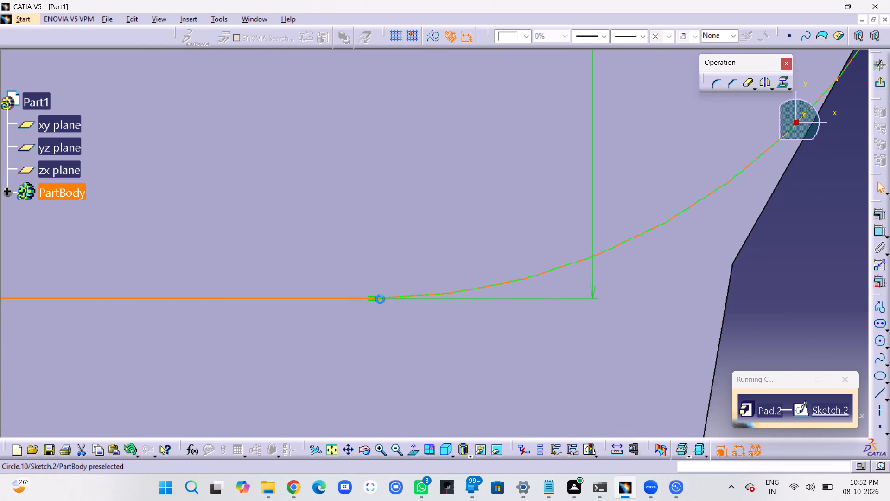
pyautogui.click(390, 296)
pyautogui.click(400, 324)
pyautogui.moveTo(430, 315); pyautogui.dragTo(444, 434, button='middle')
pyautogui.rightClick(430, 315)
pyautogui.moveTo(409, 317); pyautogui.dragTo(560, 478, button='middle')
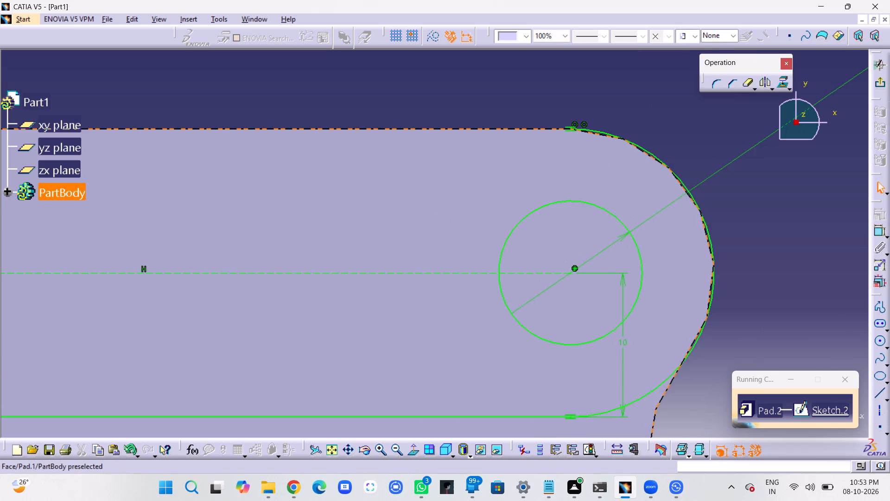
pyautogui.moveTo(576, 148); pyautogui.dragTo(677, 308, button='middle')
pyautogui.rightClick(664, 200)
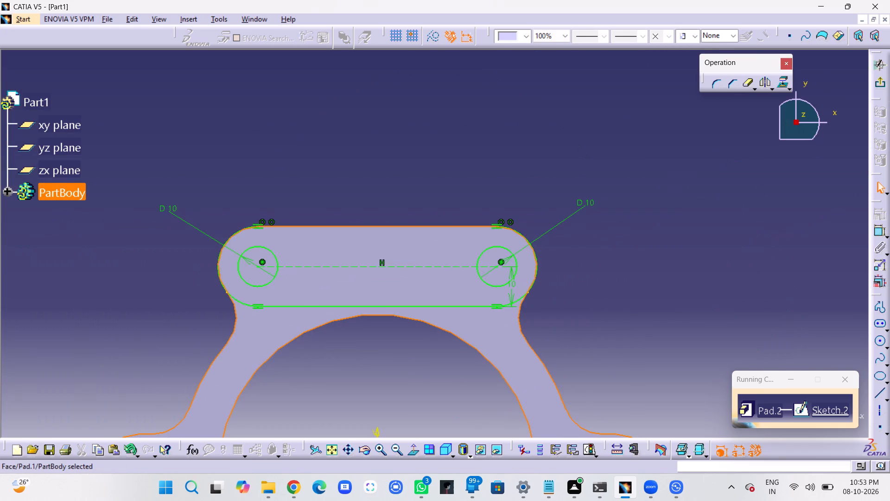
pyautogui.click(663, 269)
pyautogui.moveTo(521, 263); pyautogui.dragTo(551, 142, button='middle')
pyautogui.rightClick(521, 263)
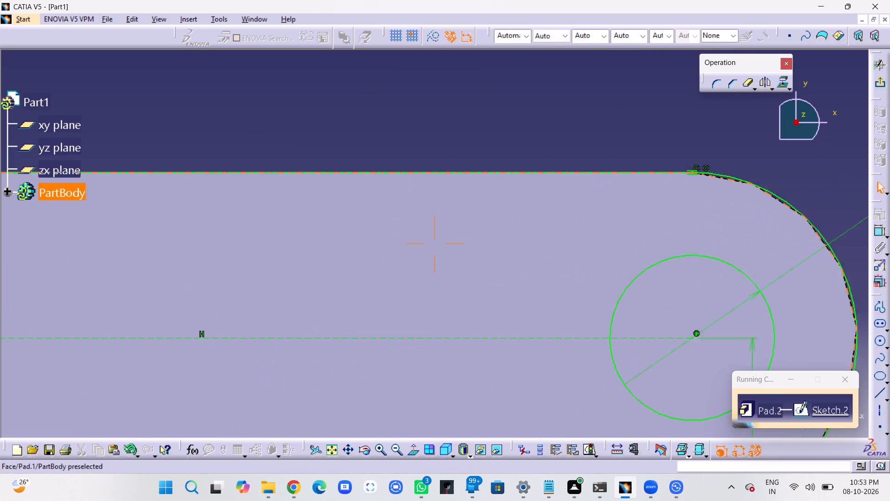
pyautogui.moveTo(551, 142); pyautogui.dragTo(554, 124, button='middle')
pyautogui.moveTo(685, 236); pyautogui.dragTo(384, 165, button='middle')
pyautogui.rightClick(350, 245)
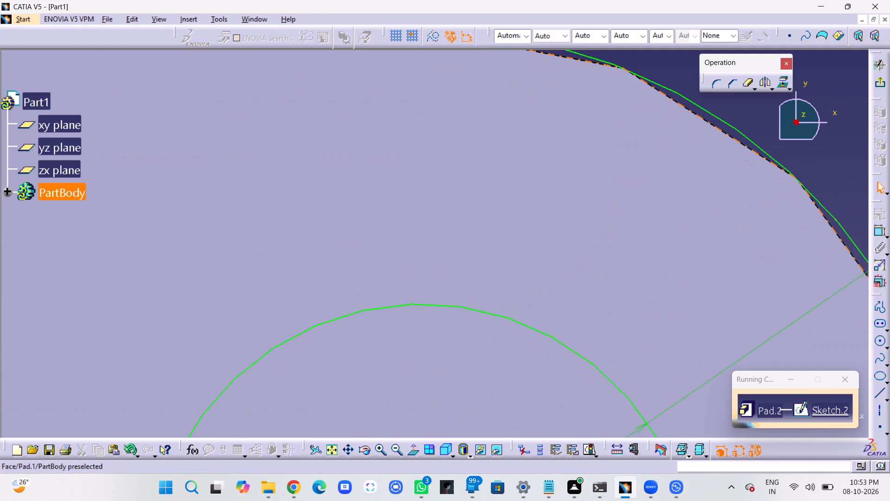
pyautogui.moveTo(501, 144); pyautogui.dragTo(551, 355, button='middle')
pyautogui.rightClick(548, 413)
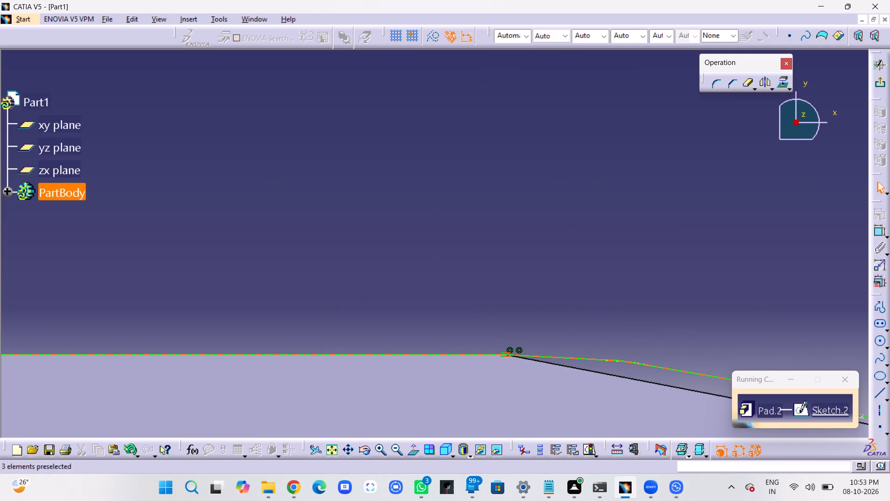
pyautogui.moveTo(528, 269); pyautogui.dragTo(528, 494, button='middle')
pyautogui.rightClick(528, 269)
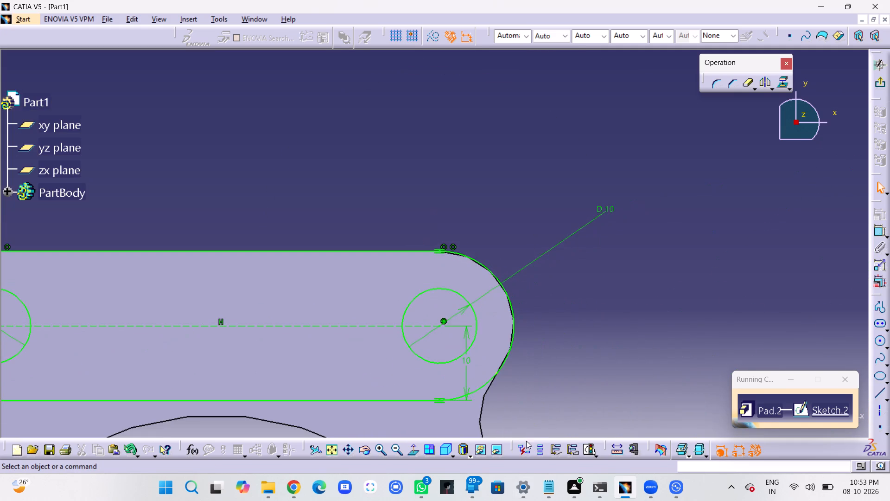
# Delete both end arcs and the top straight line of the upper lug's elongated outline.
pyautogui.moveTo(517, 374); pyautogui.dragTo(682, 308, button='middle')
pyautogui.rightClick(679, 291)
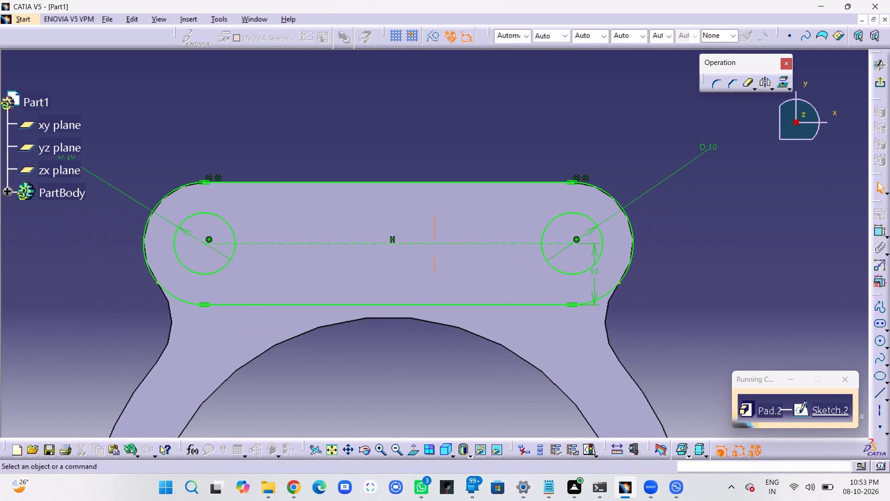
pyautogui.moveTo(682, 308); pyautogui.dragTo(689, 302, button='middle')
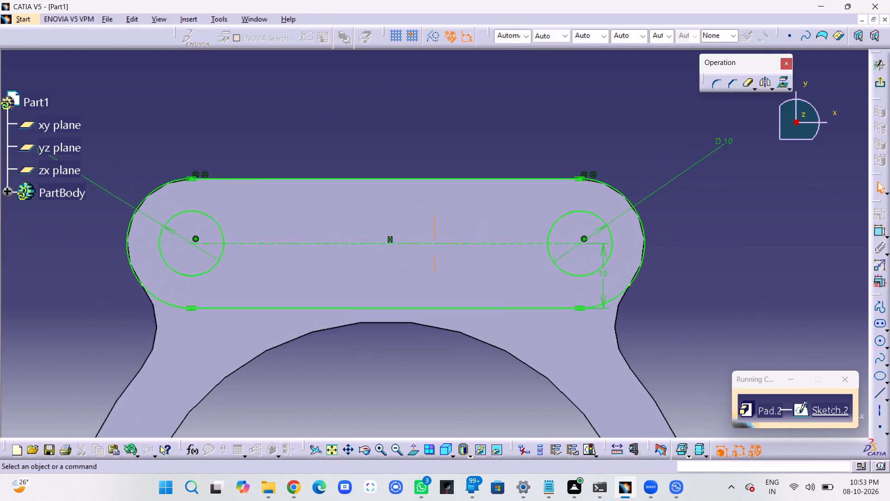
pyautogui.moveTo(689, 302); pyautogui.dragTo(689, 302, button='middle')
pyautogui.click(648, 251)
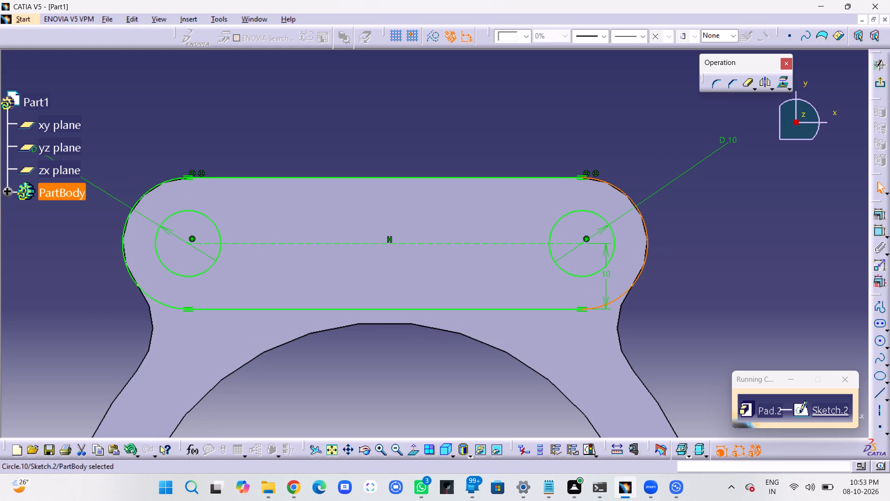
pyautogui.press('Delete')
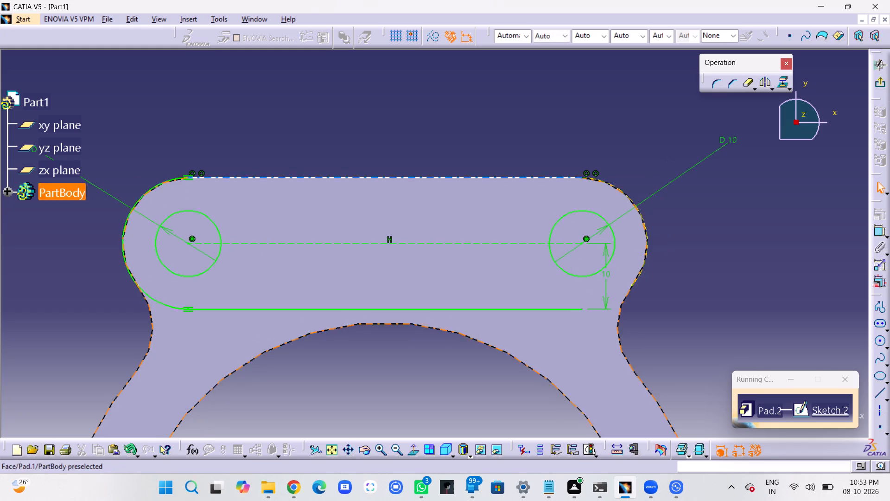
pyautogui.click(522, 178)
pyautogui.press('Delete')
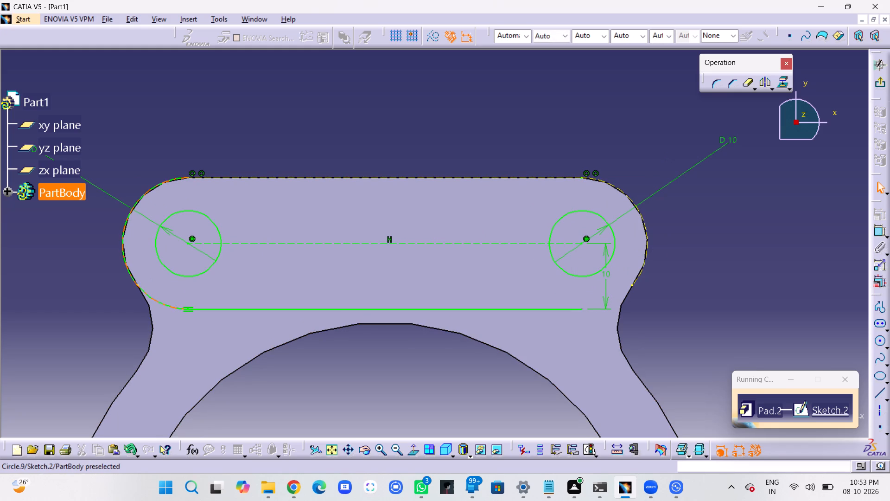
pyautogui.click(140, 195)
pyautogui.press('Delete')
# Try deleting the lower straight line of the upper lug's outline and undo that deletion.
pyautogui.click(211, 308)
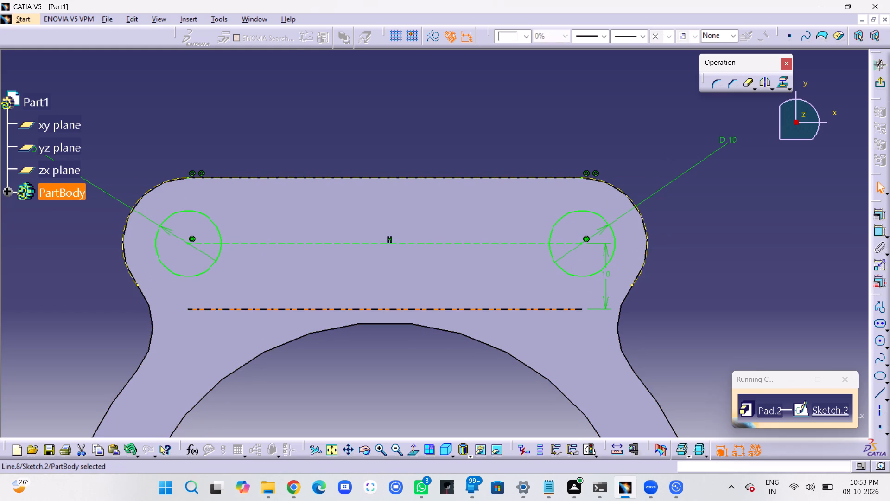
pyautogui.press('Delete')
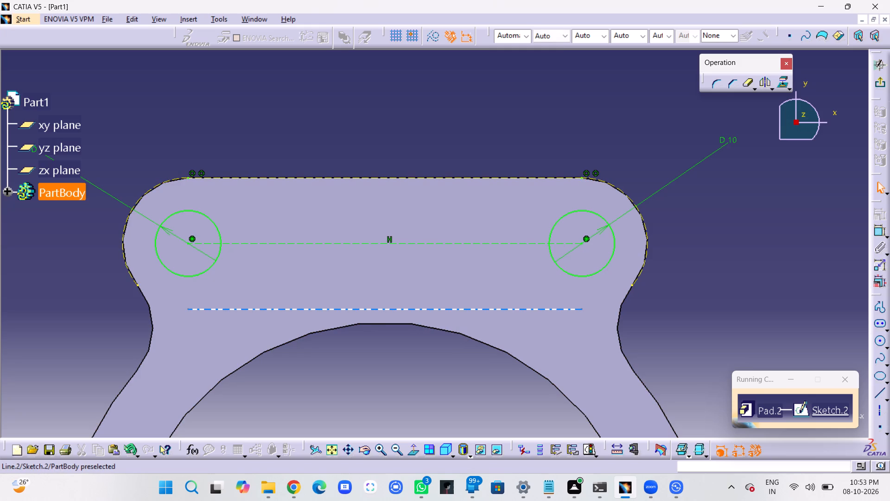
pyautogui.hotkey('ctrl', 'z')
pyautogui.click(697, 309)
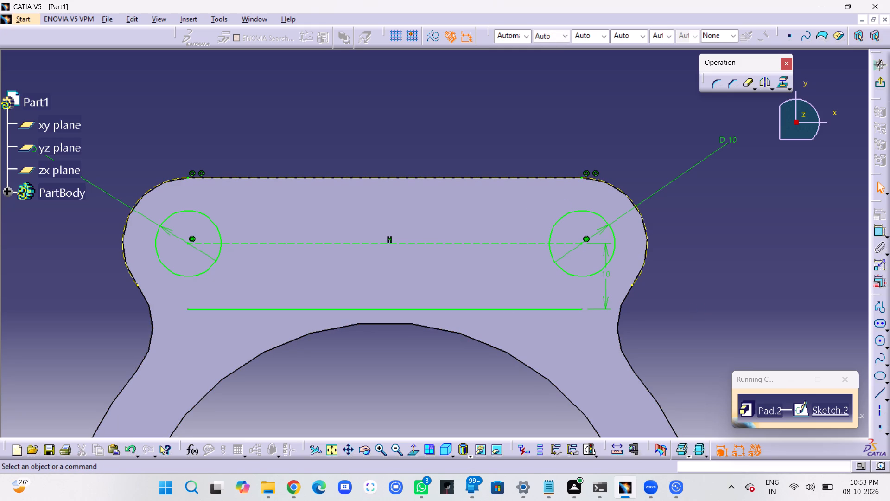
# Delete the two overlapping straight lines below the upper lug's circles, Line.8 and Line.2.
pyautogui.click(572, 308)
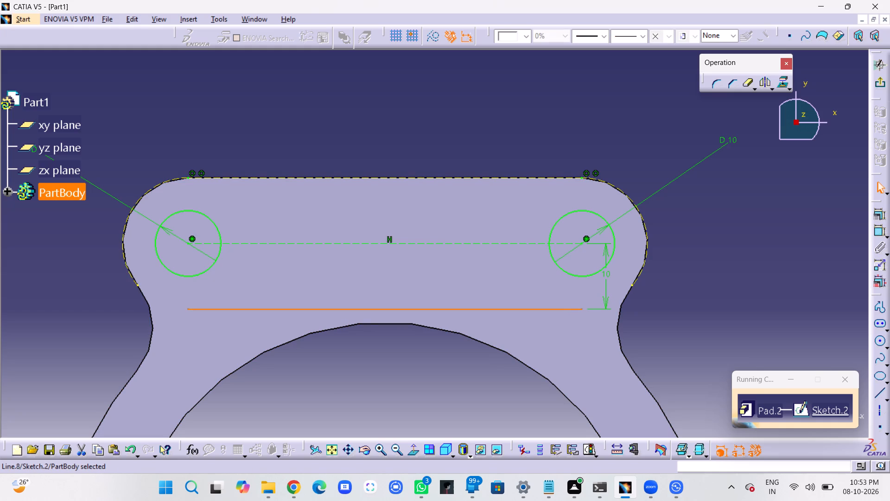
pyautogui.press('Delete')
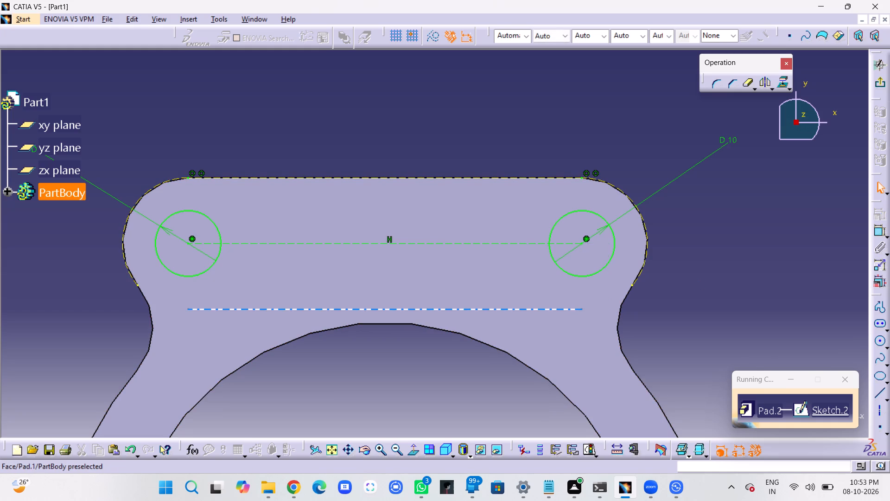
pyautogui.click(558, 312)
pyautogui.press('Delete')
pyautogui.click(702, 302)
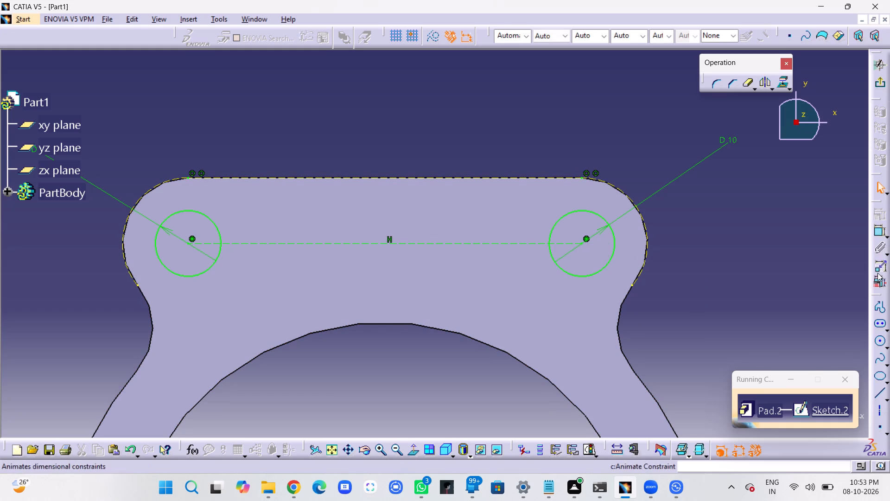
# Draw an elongated hole between the upper lug's two circle centres, inside the lug edge, with a radius of about 7.4 mm.
pyautogui.click(879, 325)
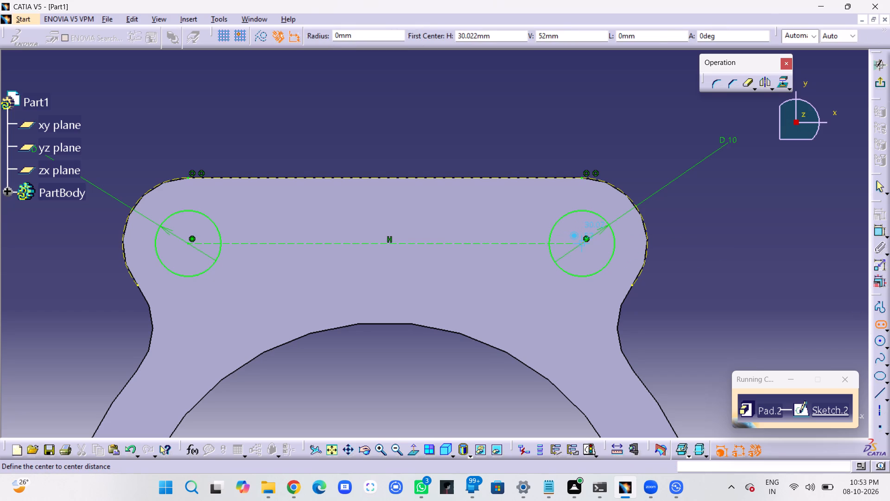
pyautogui.click(582, 242)
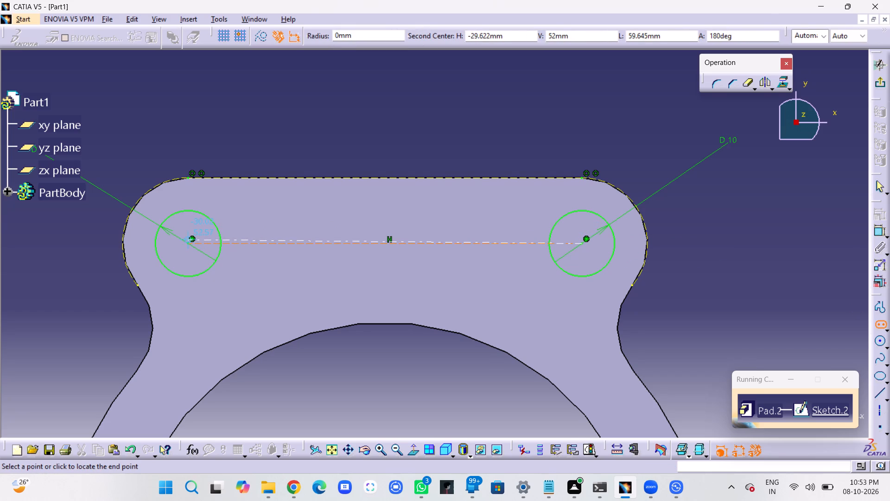
pyautogui.click(185, 243)
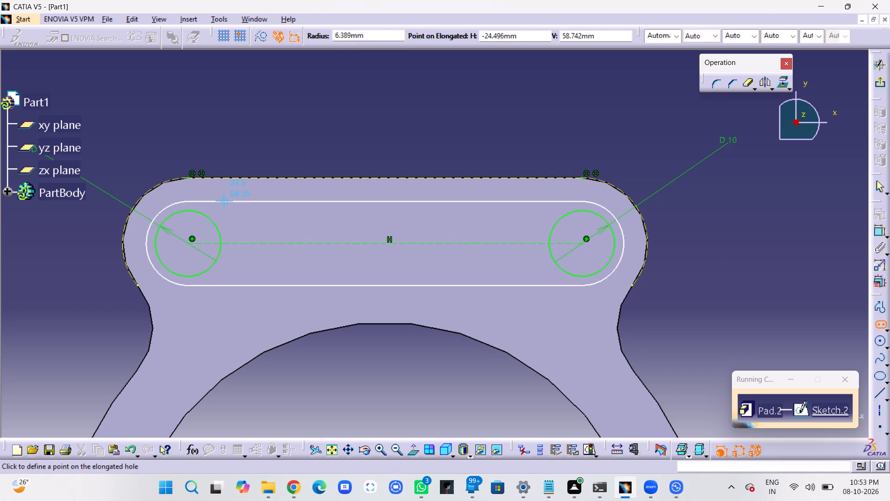
pyautogui.click(225, 195)
pyautogui.click(699, 266)
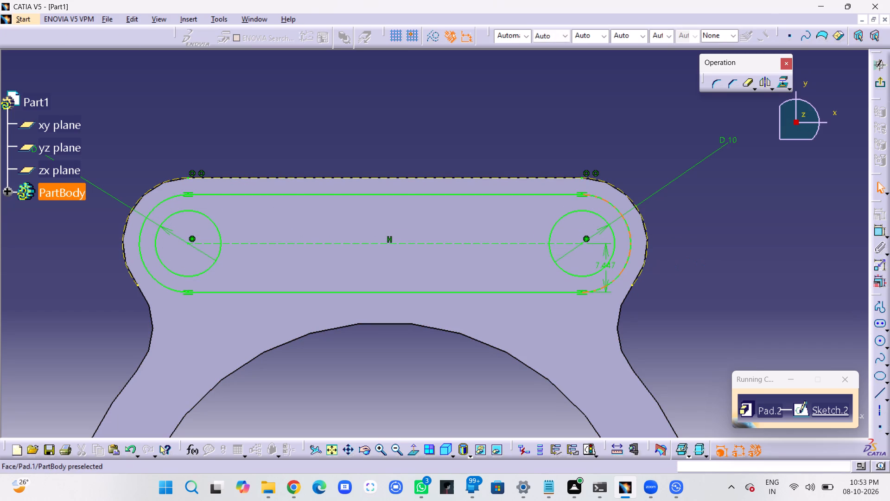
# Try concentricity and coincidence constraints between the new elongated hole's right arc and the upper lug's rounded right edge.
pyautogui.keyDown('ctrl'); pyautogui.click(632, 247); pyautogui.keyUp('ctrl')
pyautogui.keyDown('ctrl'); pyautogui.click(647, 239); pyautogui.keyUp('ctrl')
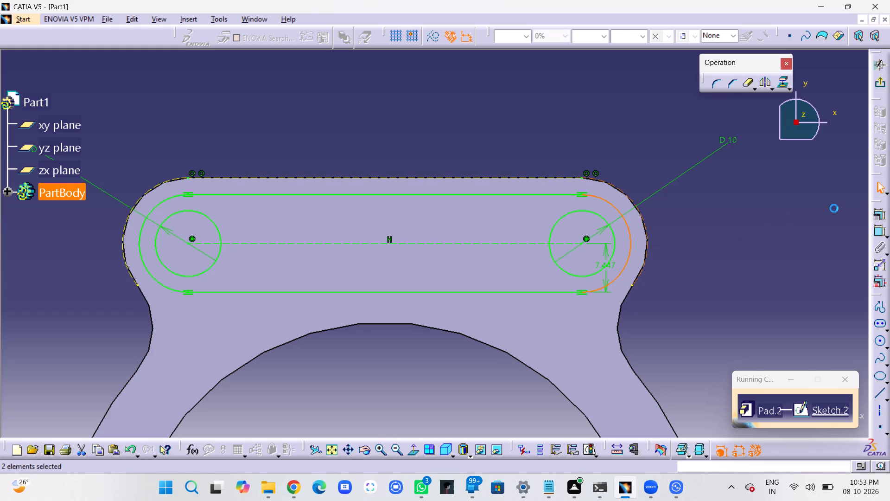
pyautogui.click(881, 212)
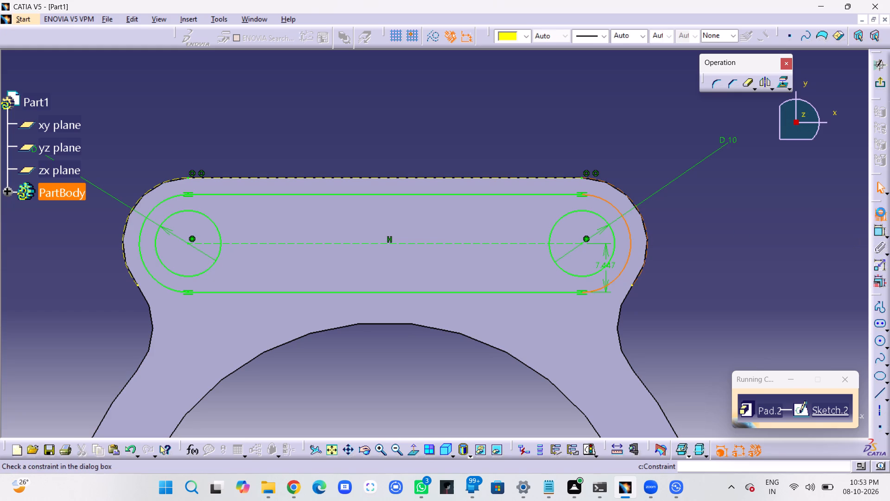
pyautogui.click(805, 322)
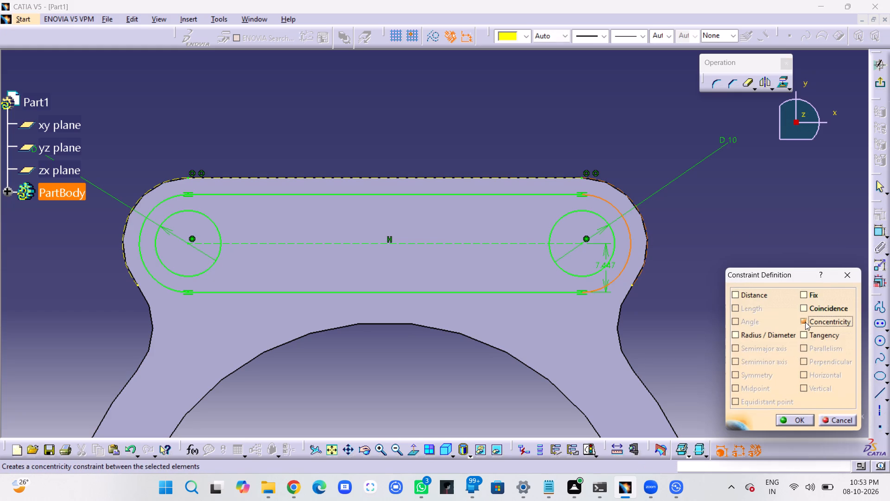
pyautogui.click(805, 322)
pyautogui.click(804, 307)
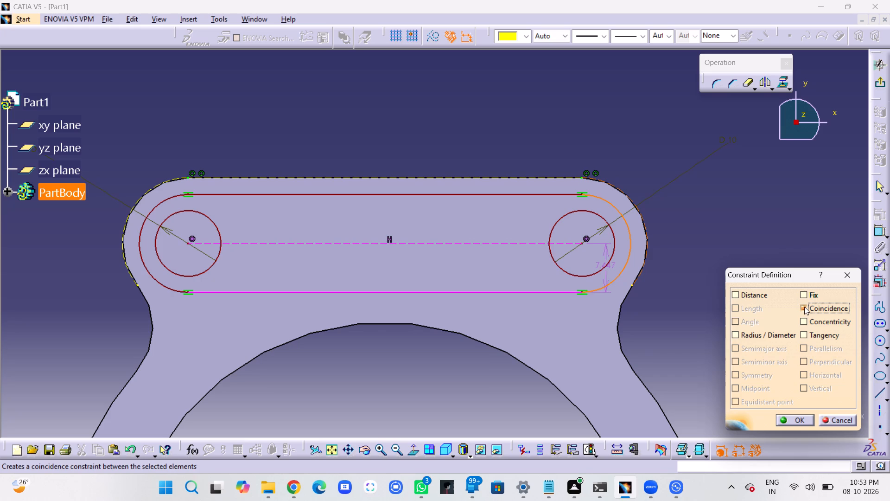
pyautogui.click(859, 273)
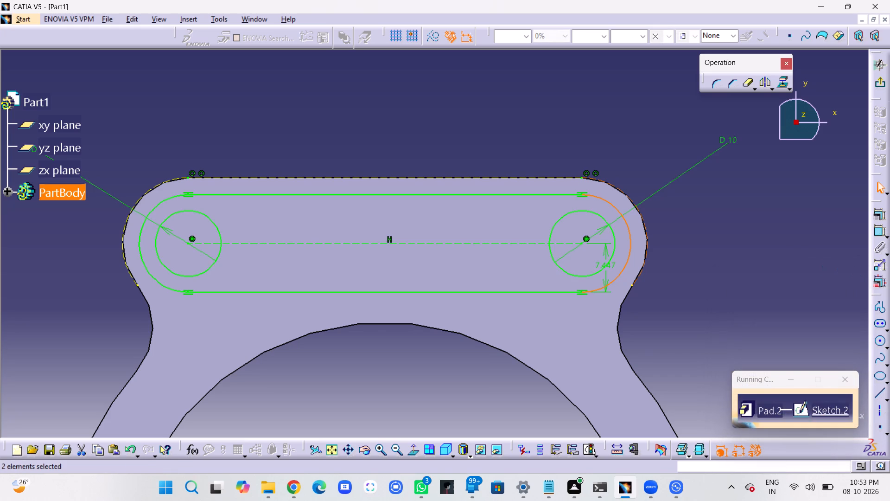
# Delete the radius dimension of the upper lug's elongated hole.
pyautogui.click(612, 264)
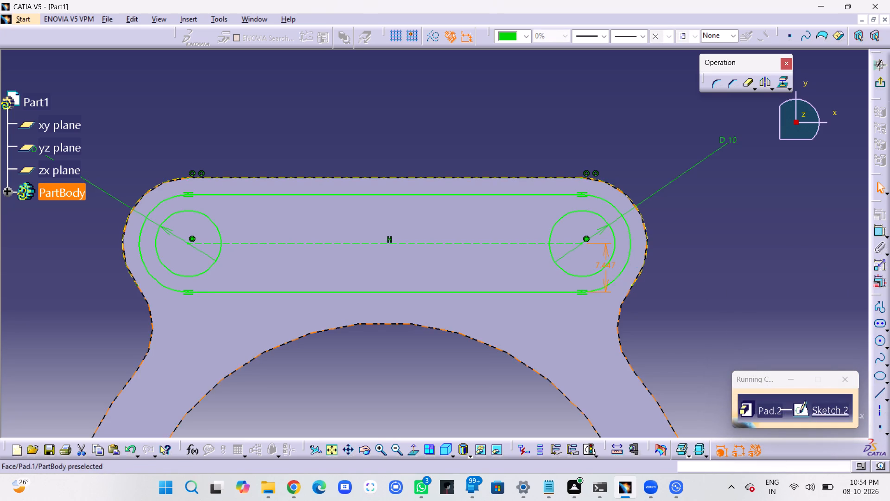
pyautogui.press('Delete')
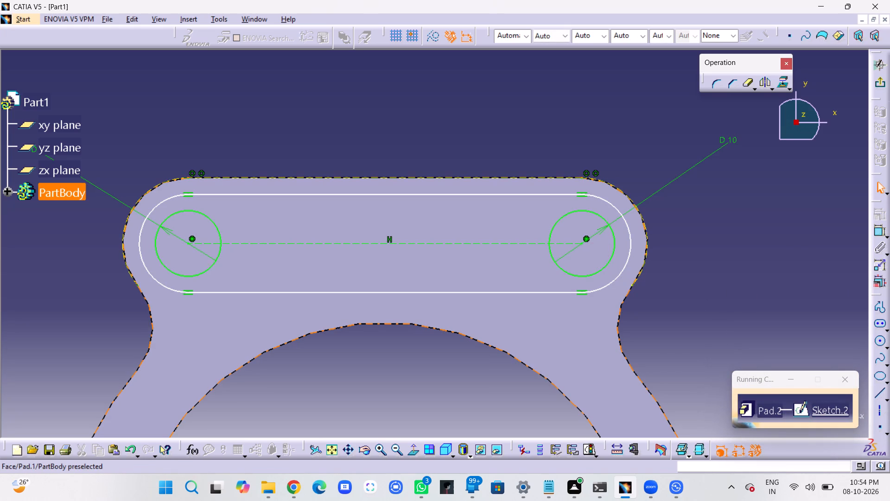
# Constrain the elongated hole's right arc to be coincident with the upper lug's rounded right edge.
pyautogui.click(629, 251)
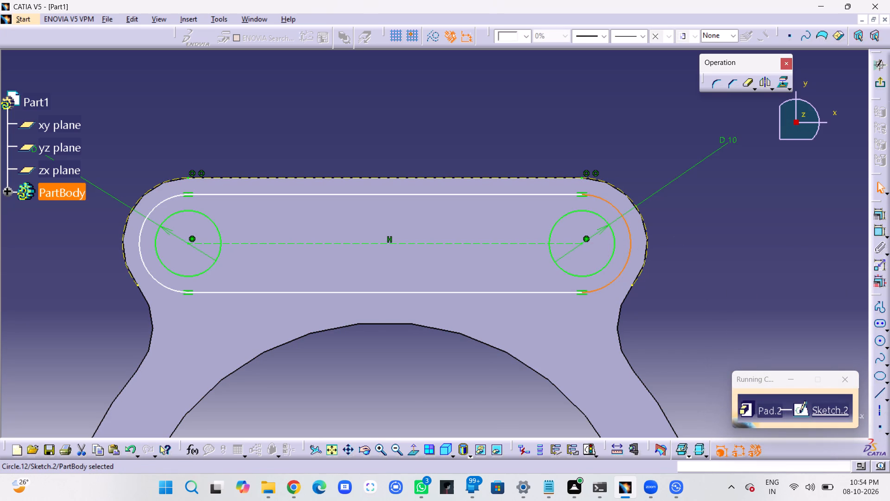
pyautogui.keyDown('ctrl'); pyautogui.click(647, 238); pyautogui.keyUp('ctrl')
pyautogui.click(879, 213)
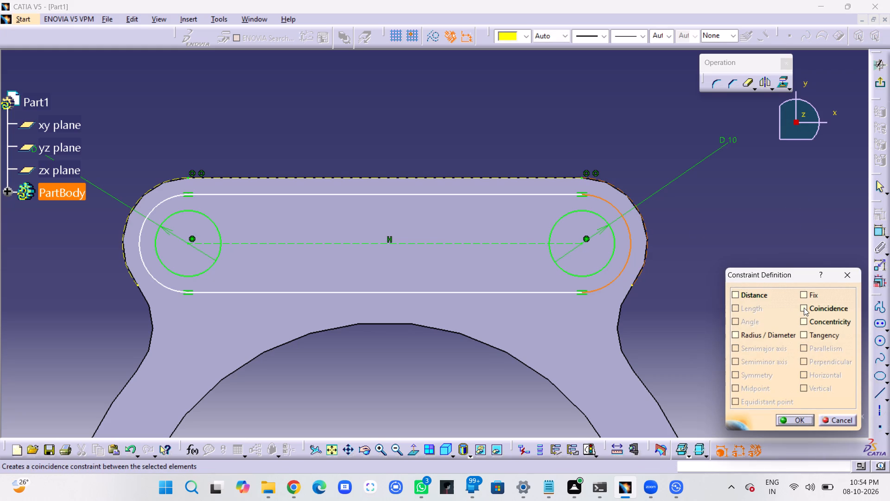
pyautogui.click(804, 321)
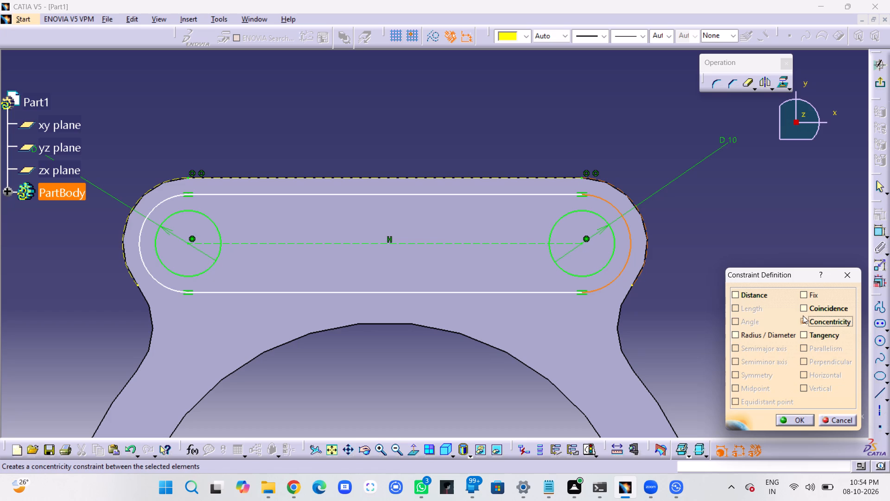
pyautogui.click(803, 315)
pyautogui.click(804, 308)
pyautogui.click(795, 421)
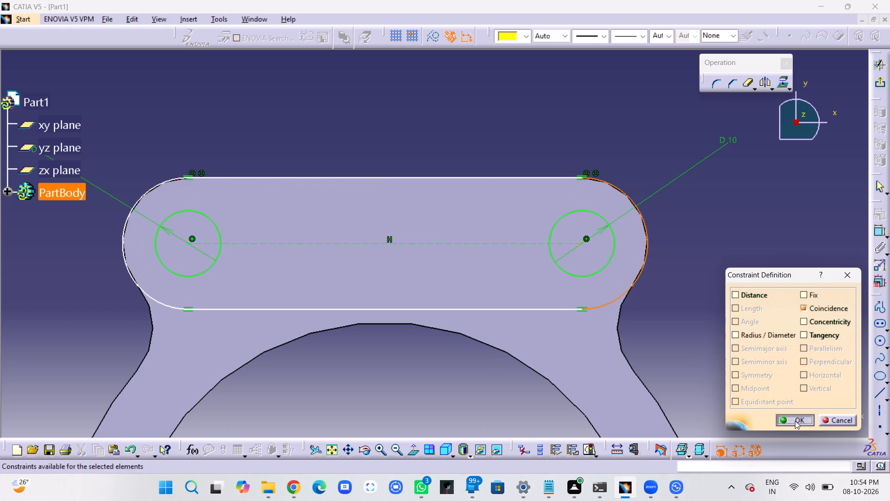
pyautogui.click(734, 305)
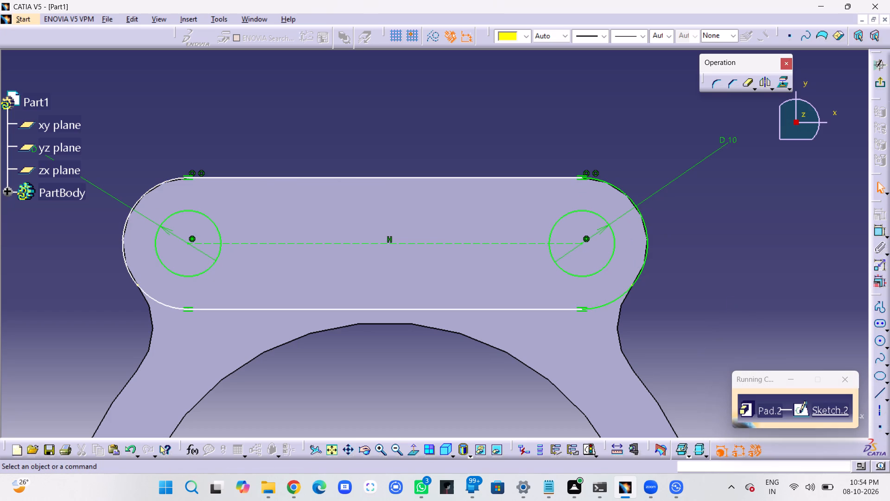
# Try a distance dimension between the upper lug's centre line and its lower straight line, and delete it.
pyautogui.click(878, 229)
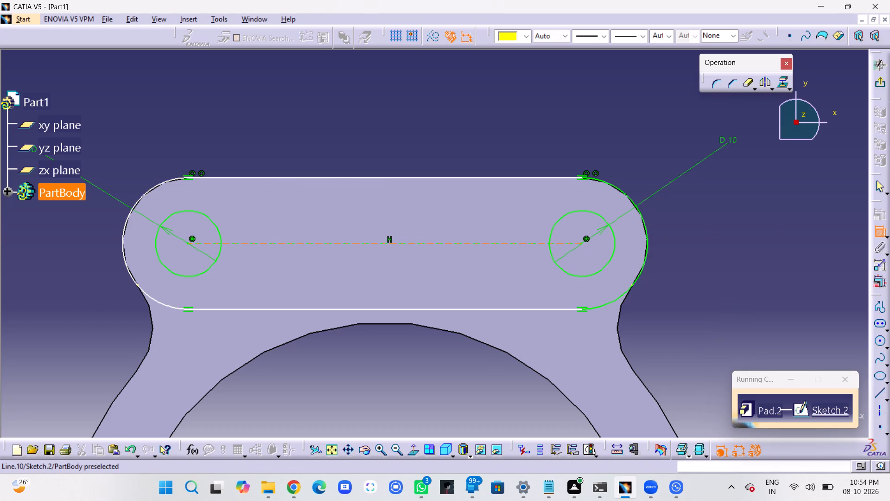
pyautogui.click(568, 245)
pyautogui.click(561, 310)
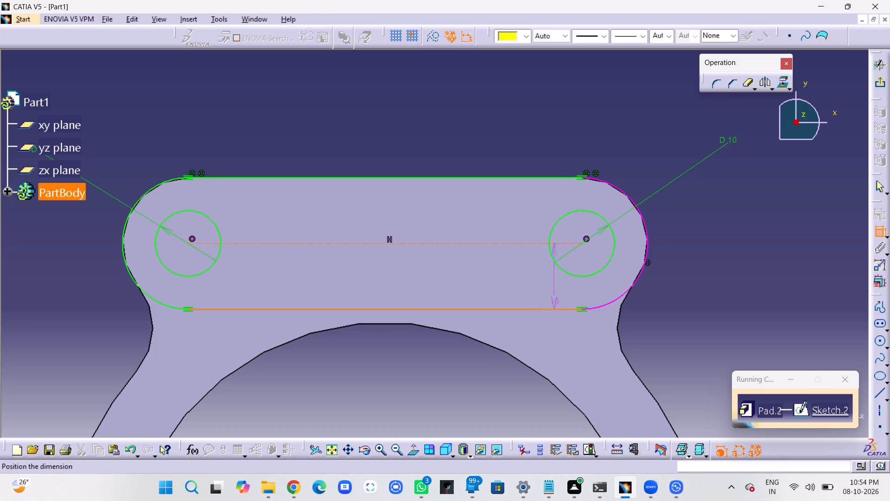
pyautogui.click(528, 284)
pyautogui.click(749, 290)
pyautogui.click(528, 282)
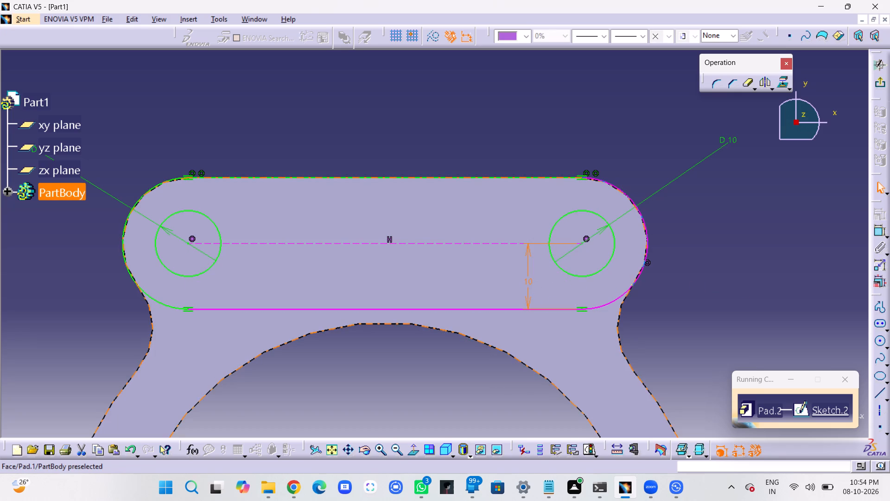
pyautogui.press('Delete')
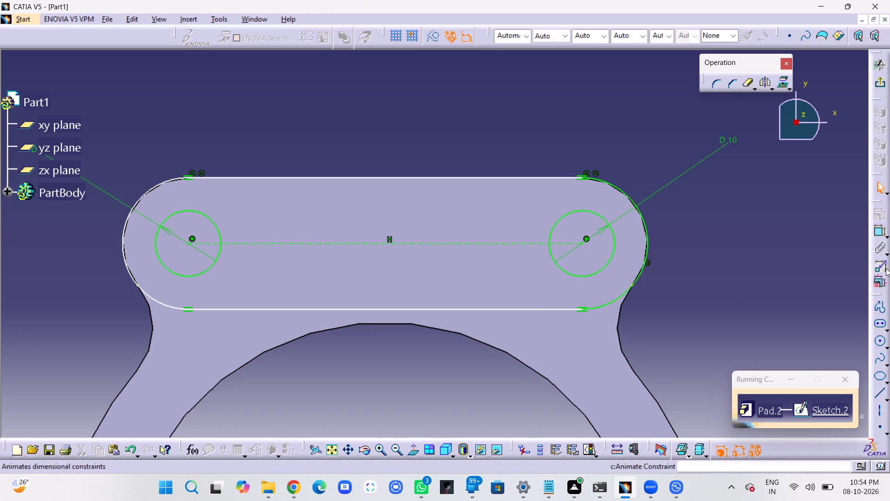
# Dimension the radius of the elongated hole's left arc on the upper lug.
pyautogui.click(876, 233)
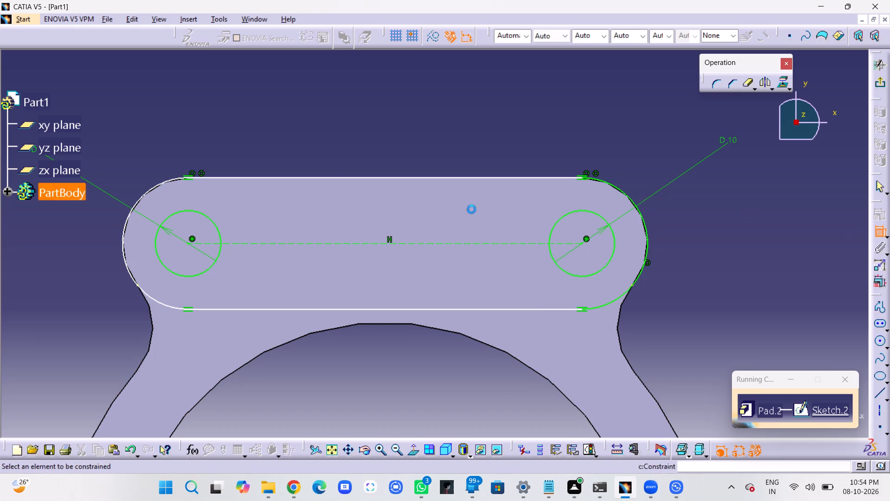
pyautogui.click(147, 190)
pyautogui.click(135, 132)
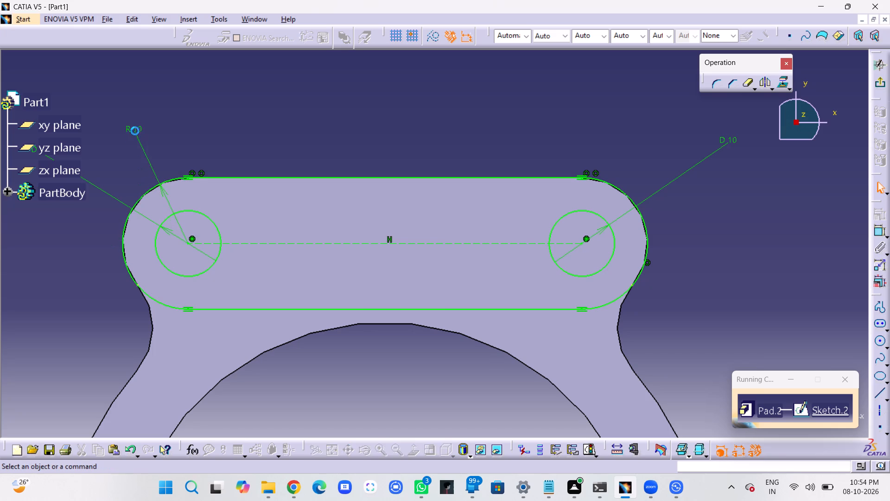
pyautogui.click(191, 102)
# Finish Sketch.2 and pad both lug profiles with a length of 20 mm.
pyautogui.moveTo(502, 147); pyautogui.dragTo(505, 238, button='middle')
pyautogui.rightClick(502, 147)
pyautogui.moveTo(641, 270); pyautogui.dragTo(642, 270, button='middle')
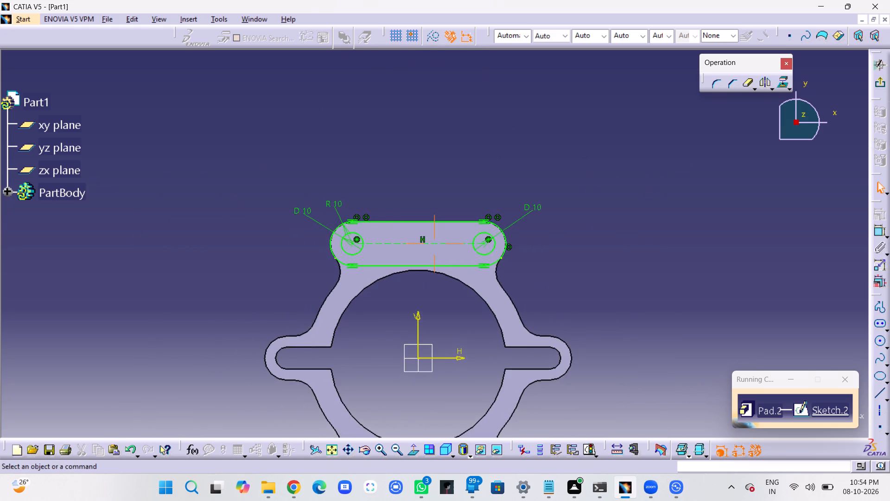
pyautogui.moveTo(642, 270); pyautogui.dragTo(676, 169, button='middle')
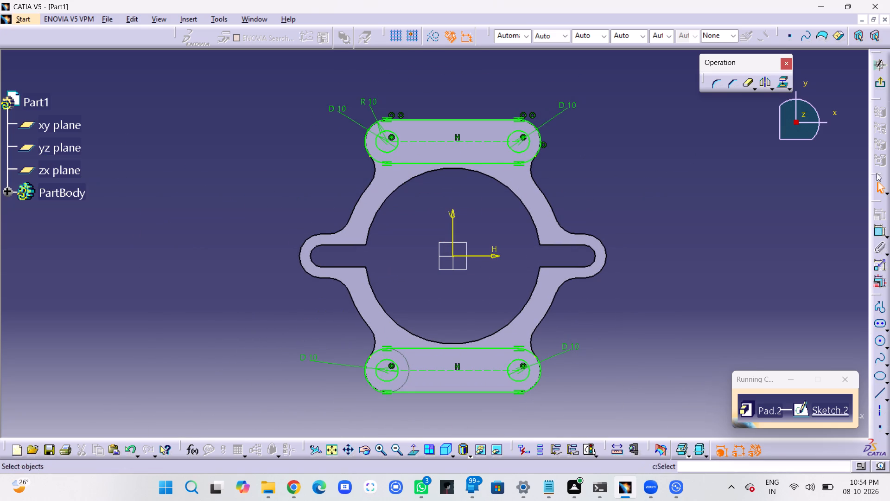
pyautogui.click(877, 87)
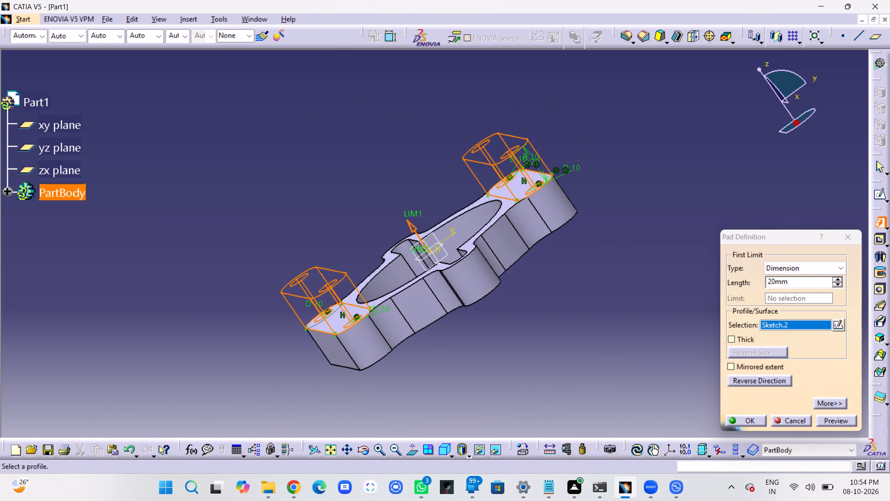
pyautogui.click(828, 421)
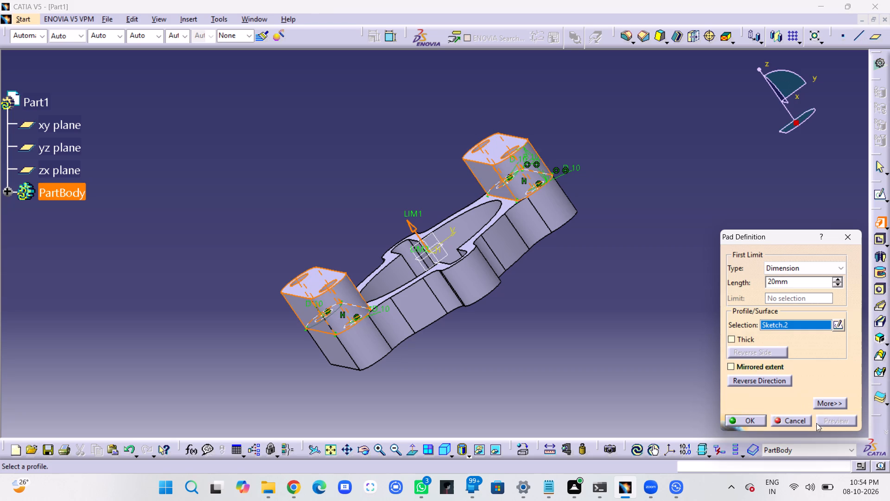
pyautogui.click(756, 417)
pyautogui.click(582, 334)
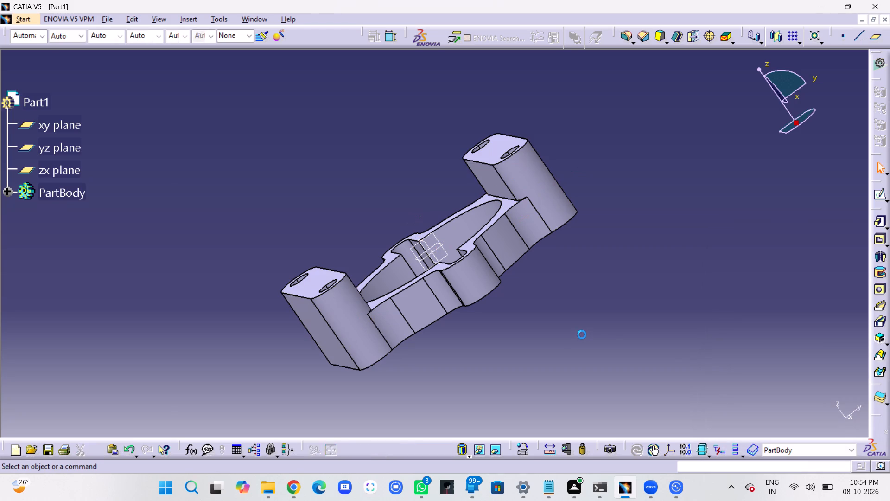
# Examine the padded lugs, their holes and their junctions with the ring body from several angles.
pyautogui.moveTo(464, 334); pyautogui.dragTo(617, 347, button='middle')
pyautogui.moveTo(470, 337); pyautogui.dragTo(617, 347, button='right')
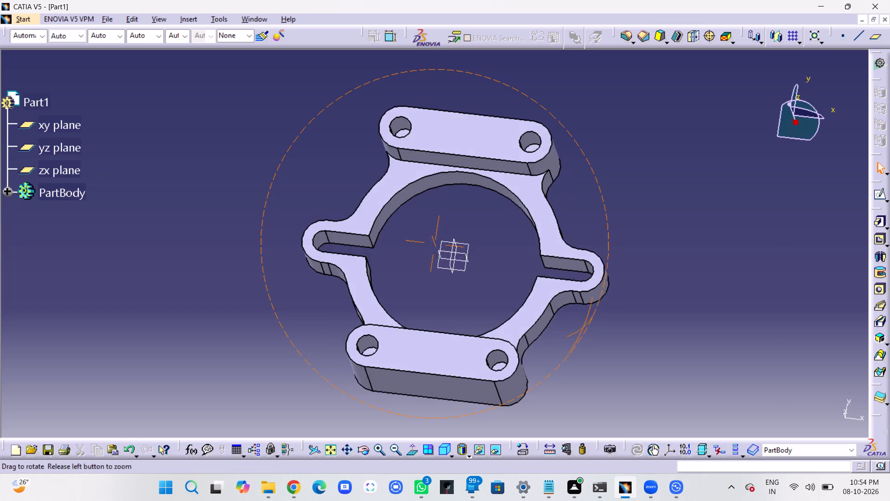
pyautogui.moveTo(617, 347); pyautogui.dragTo(637, 316, button='middle')
pyautogui.moveTo(617, 347); pyautogui.dragTo(637, 316, button='right')
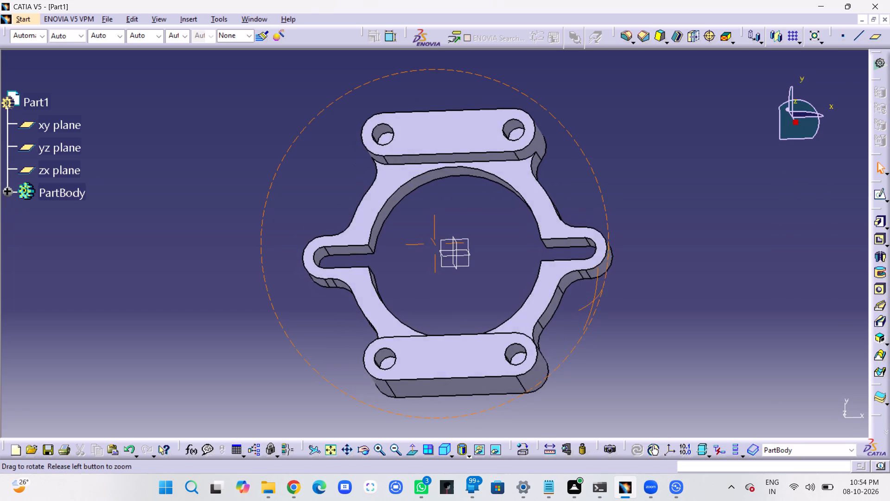
pyautogui.moveTo(637, 316); pyautogui.dragTo(670, 311, button='middle')
pyautogui.moveTo(637, 316); pyautogui.dragTo(670, 311, button='right')
pyautogui.moveTo(431, 254); pyautogui.dragTo(433, 237, button='middle')
pyautogui.moveTo(440, 198); pyautogui.dragTo(433, 237, button='right')
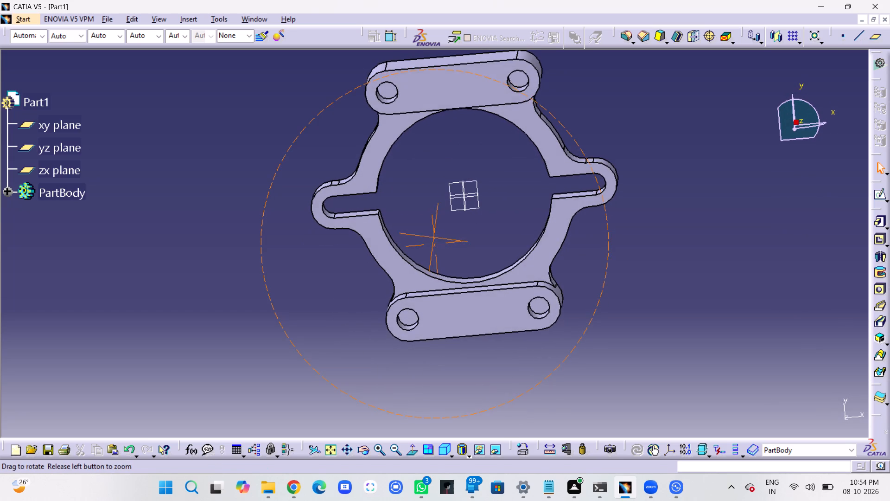
pyautogui.moveTo(433, 237); pyautogui.dragTo(433, 237, button='middle')
pyautogui.moveTo(433, 237); pyautogui.dragTo(433, 237, button='right')
pyautogui.moveTo(493, 240); pyautogui.dragTo(485, 234, button='middle')
pyautogui.moveTo(463, 305); pyautogui.dragTo(485, 234, button='right')
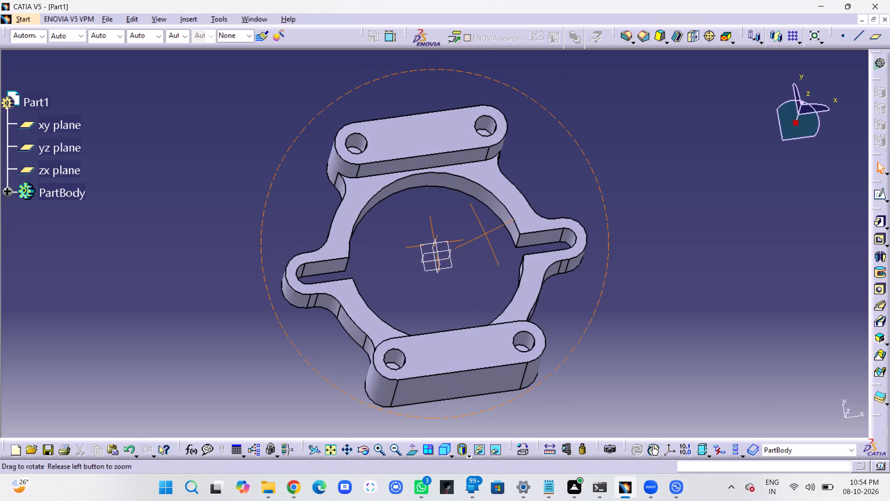
pyautogui.moveTo(485, 234); pyautogui.dragTo(444, 293, button='middle')
pyautogui.moveTo(485, 234); pyautogui.dragTo(444, 293, button='right')
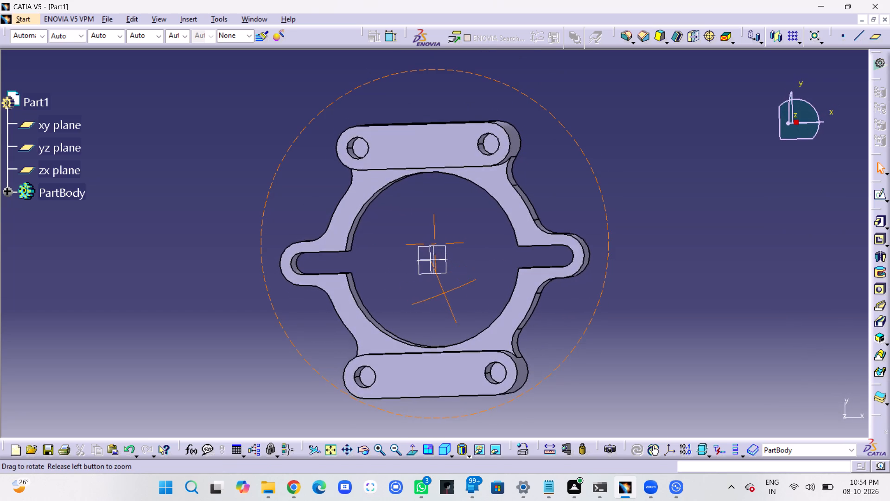
pyautogui.moveTo(444, 293); pyautogui.dragTo(461, 289, button='middle')
pyautogui.moveTo(444, 293); pyautogui.dragTo(461, 289, button='right')
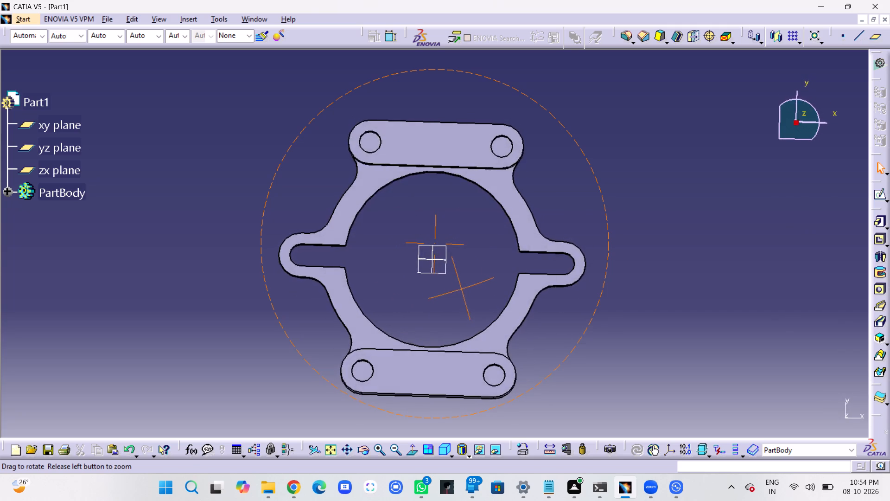
pyautogui.moveTo(461, 289); pyautogui.dragTo(468, 247, button='middle')
pyautogui.moveTo(461, 289); pyautogui.dragTo(468, 247, button='right')
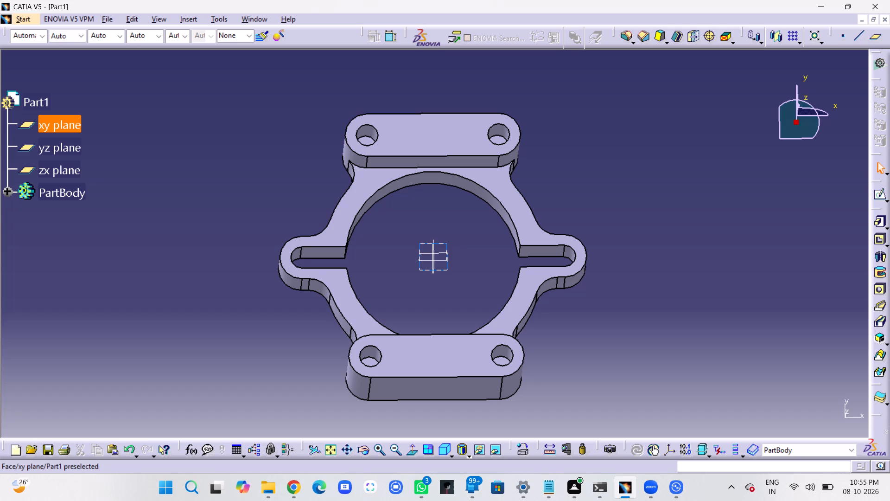
pyautogui.moveTo(417, 203); pyautogui.dragTo(419, 234, button='middle')
pyautogui.moveTo(417, 203); pyautogui.dragTo(419, 234, button='right')
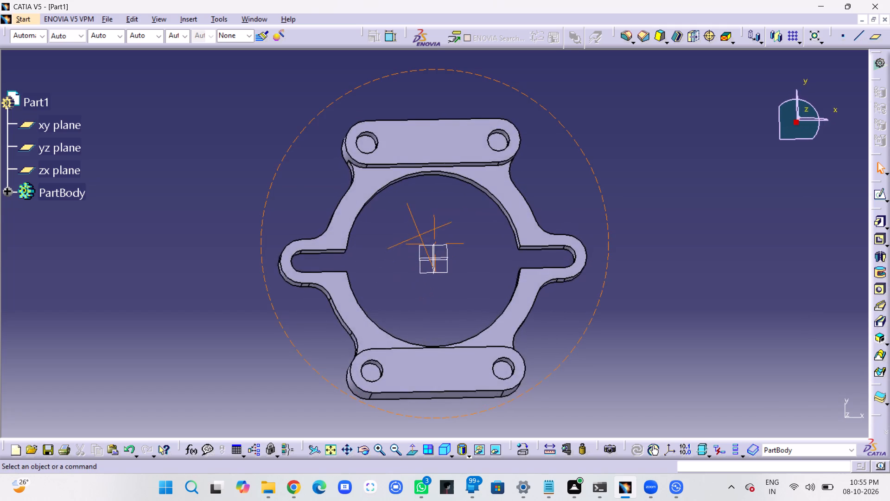
pyautogui.moveTo(419, 234); pyautogui.dragTo(472, 201, button='middle')
pyautogui.moveTo(419, 234); pyautogui.dragTo(472, 201, button='right')
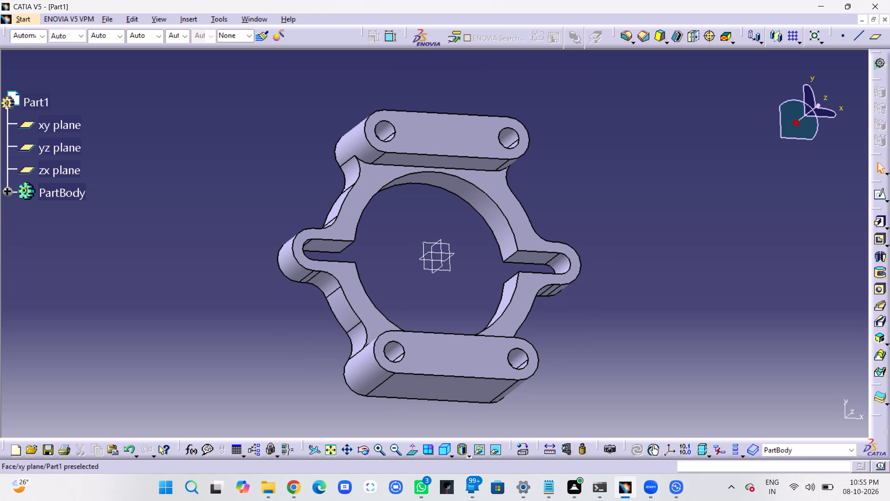
pyautogui.moveTo(447, 220); pyautogui.dragTo(399, 233, button='middle')
pyautogui.moveTo(448, 220); pyautogui.dragTo(399, 233, button='right')
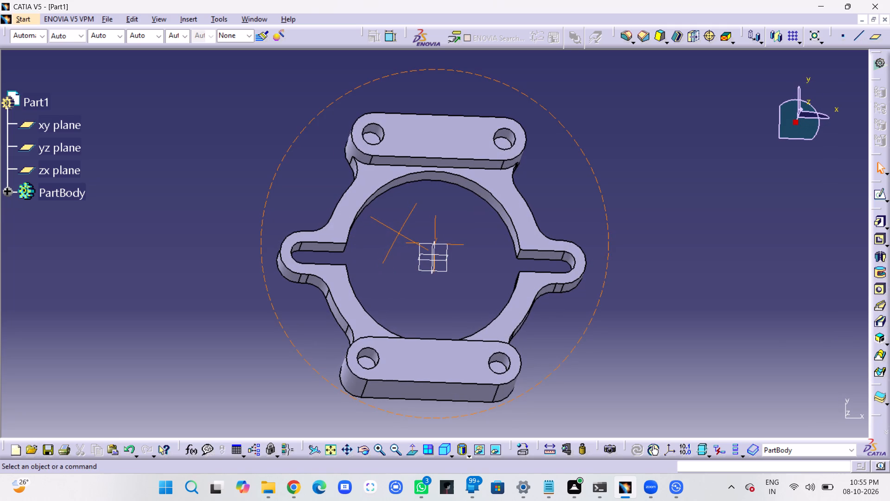
pyautogui.moveTo(399, 233); pyautogui.dragTo(418, 244, button='middle')
pyautogui.moveTo(399, 233); pyautogui.dragTo(418, 244, button='right')
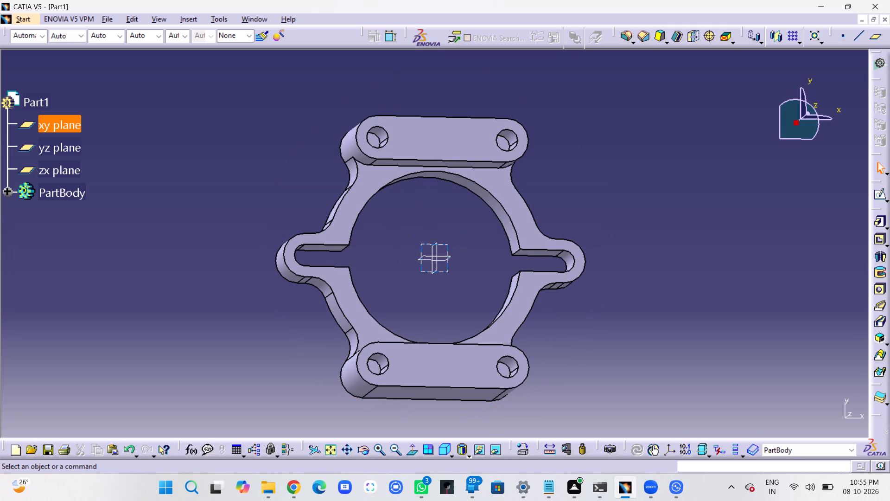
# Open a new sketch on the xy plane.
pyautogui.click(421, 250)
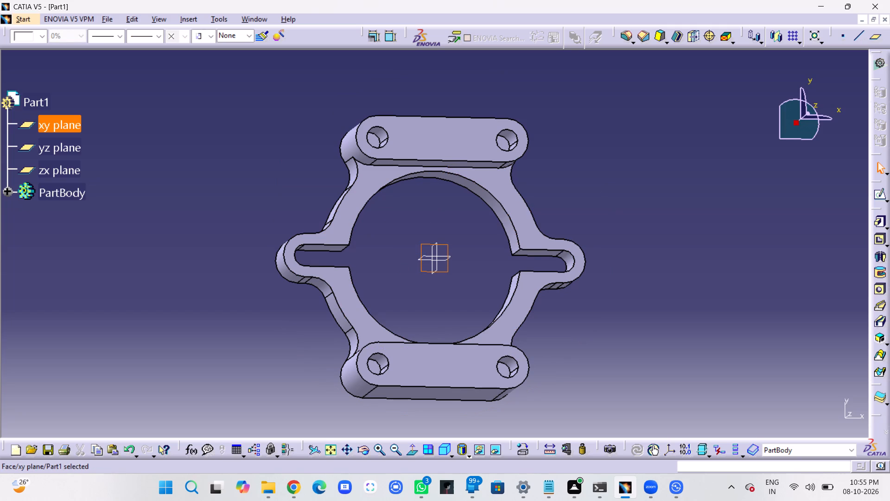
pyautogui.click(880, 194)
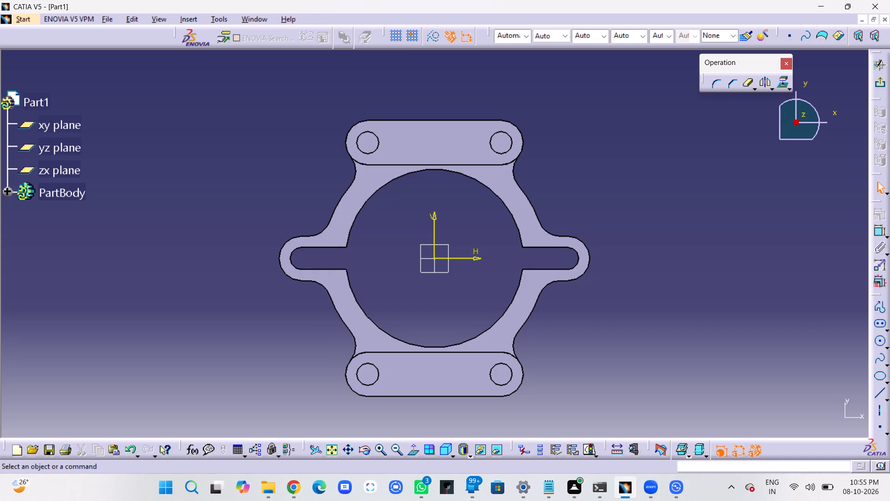
# Reopen Pad.2's profile sketch and delete the lower straight line of the upper lug's outline.
pyautogui.doubleClick(444, 164)
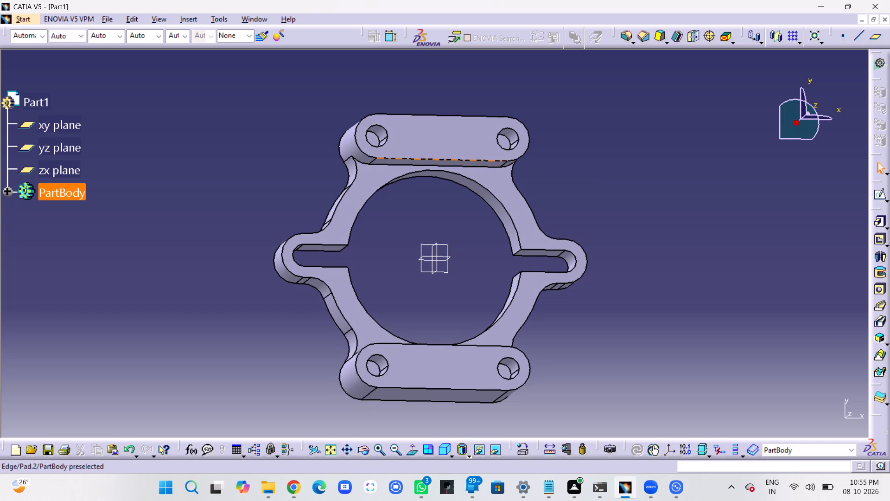
pyautogui.doubleClick(458, 158)
pyautogui.click(838, 324)
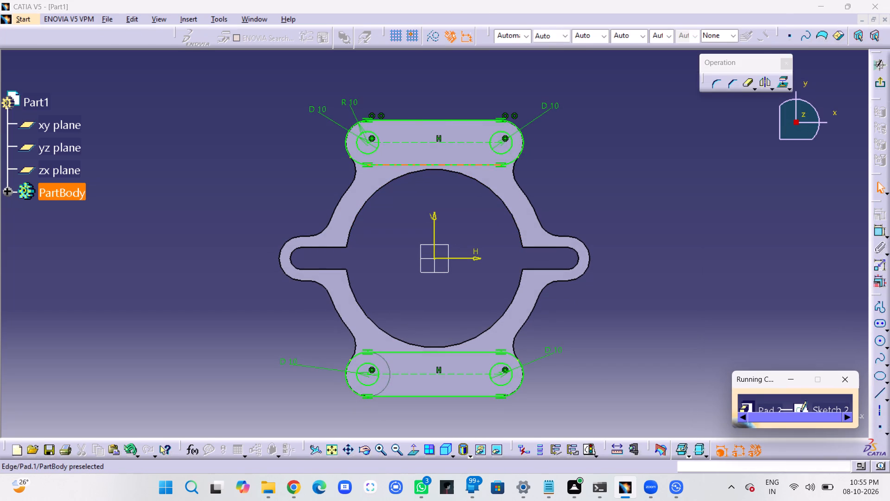
pyautogui.click(448, 164)
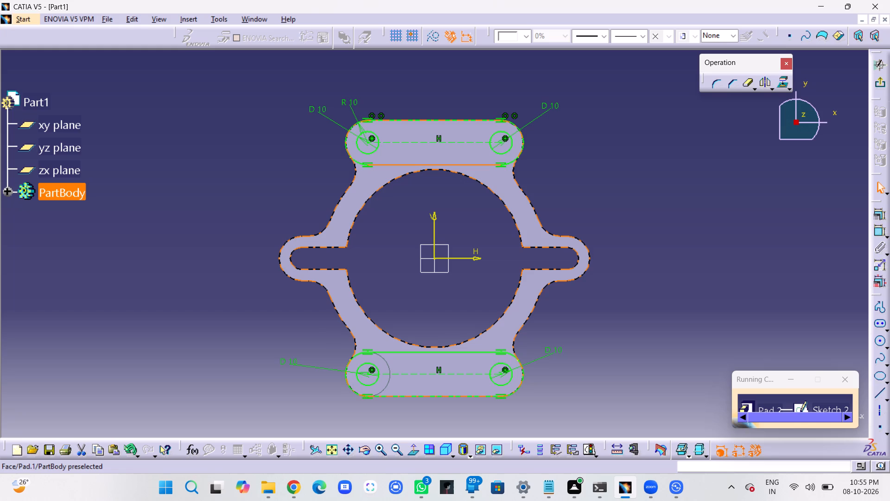
pyautogui.press('Delete')
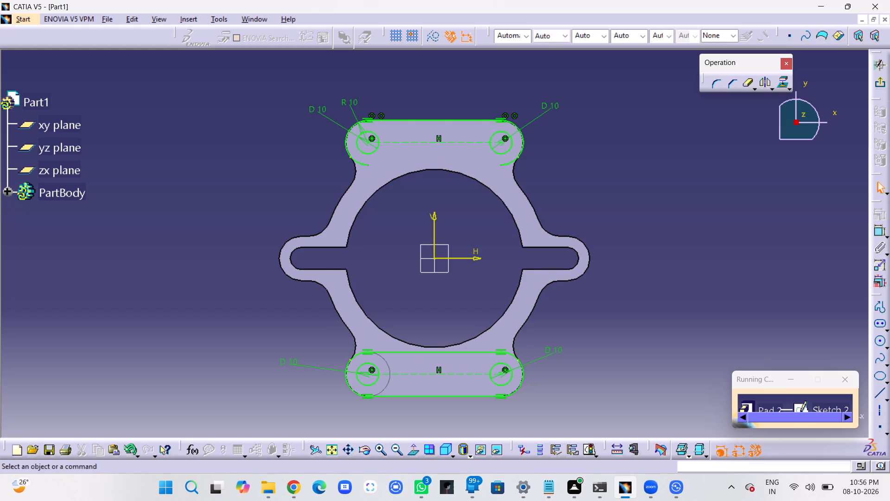
# Delete the upper straight line of the lower lug's outline.
pyautogui.click(469, 350)
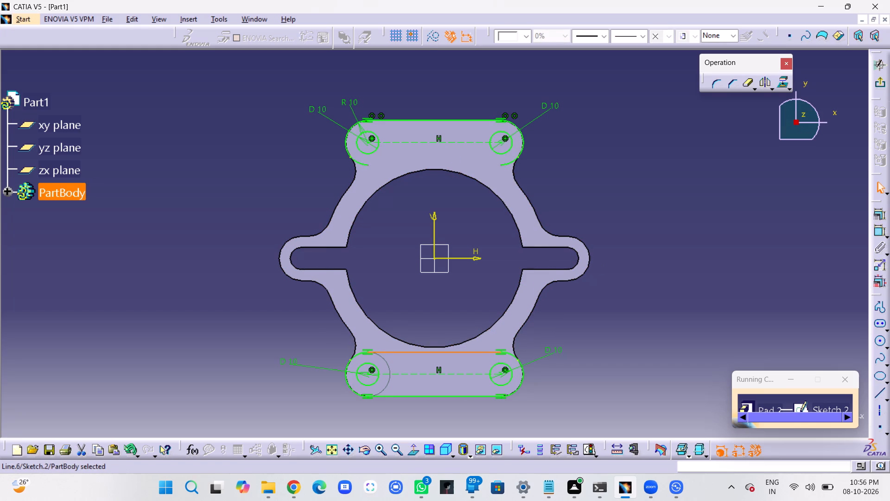
pyautogui.press('Delete')
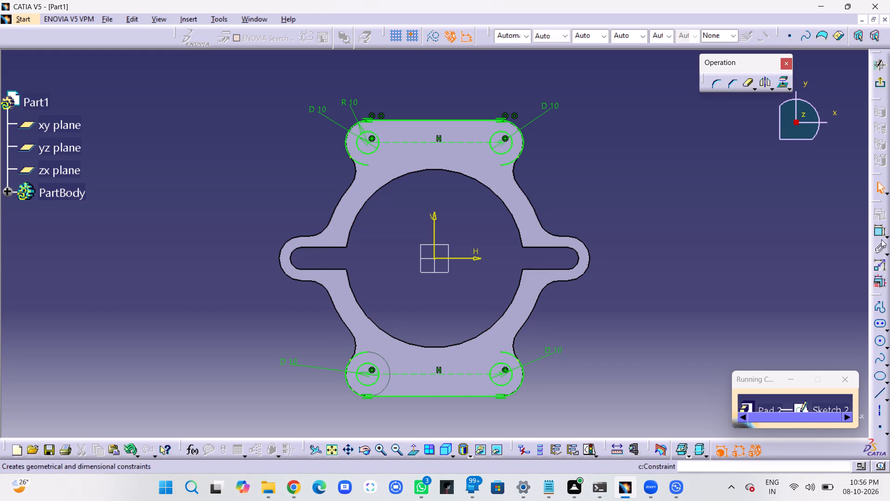
# Sketch a circle centred on the vertical axis inside the ring opening and dimension it with a 50 mm radius.
pyautogui.click(880, 340)
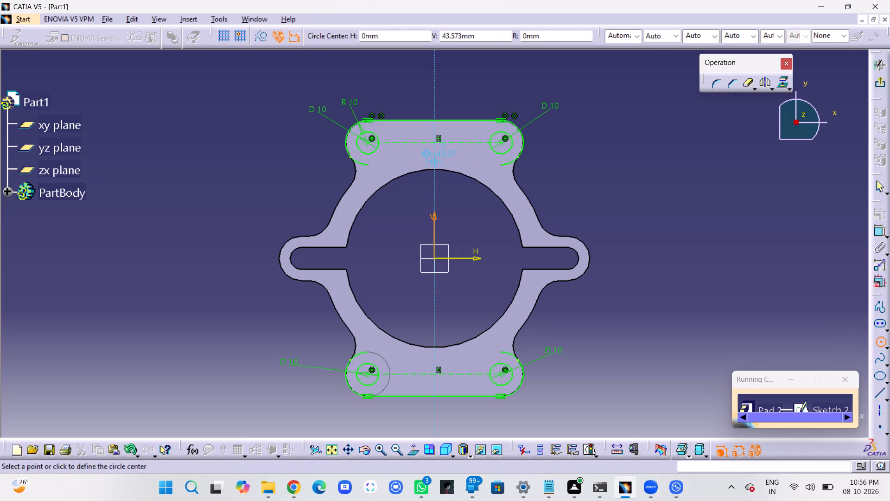
pyautogui.click(433, 198)
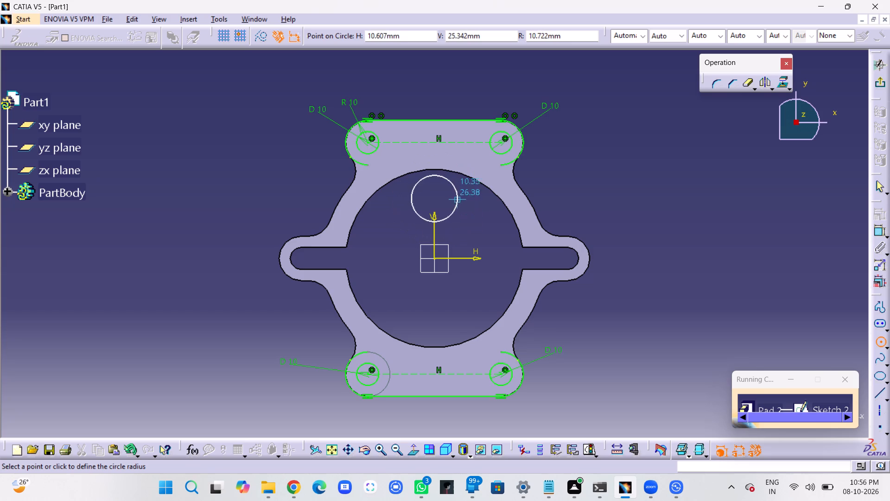
pyautogui.click(464, 227)
pyautogui.click(876, 231)
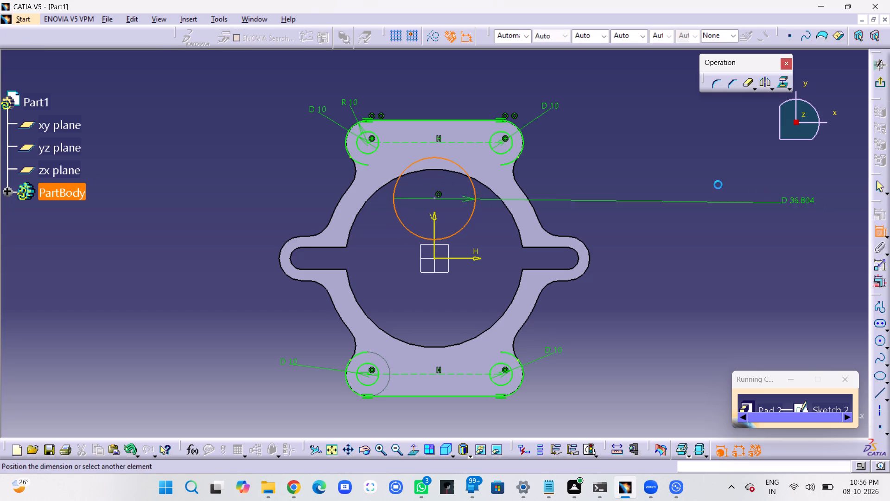
pyautogui.click(642, 164)
pyautogui.doubleClick(653, 162)
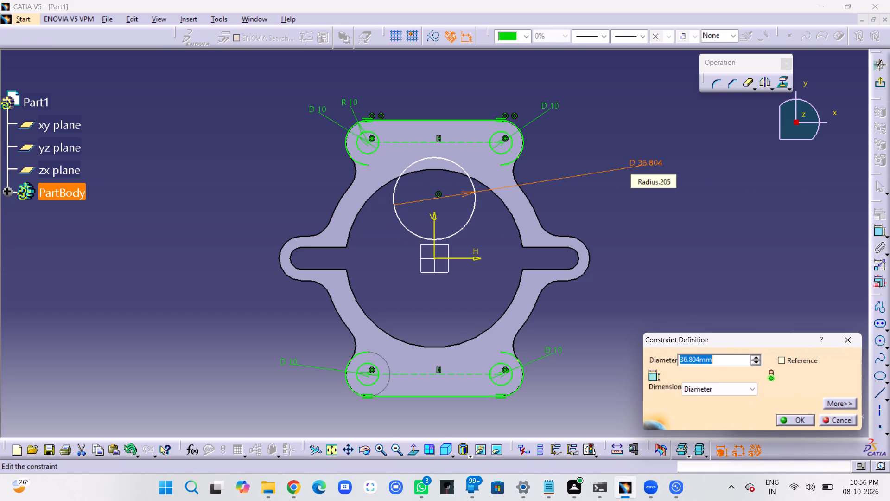
pyautogui.click(722, 388)
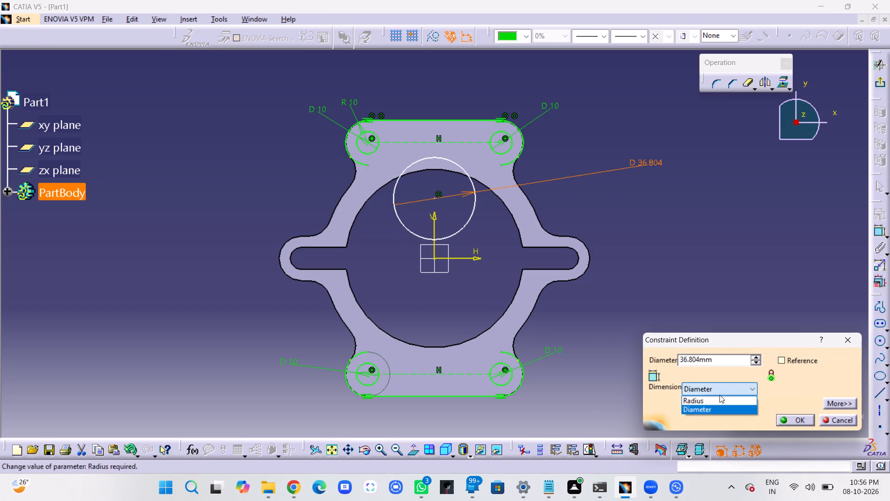
pyautogui.click(717, 402)
pyautogui.doubleClick(718, 359)
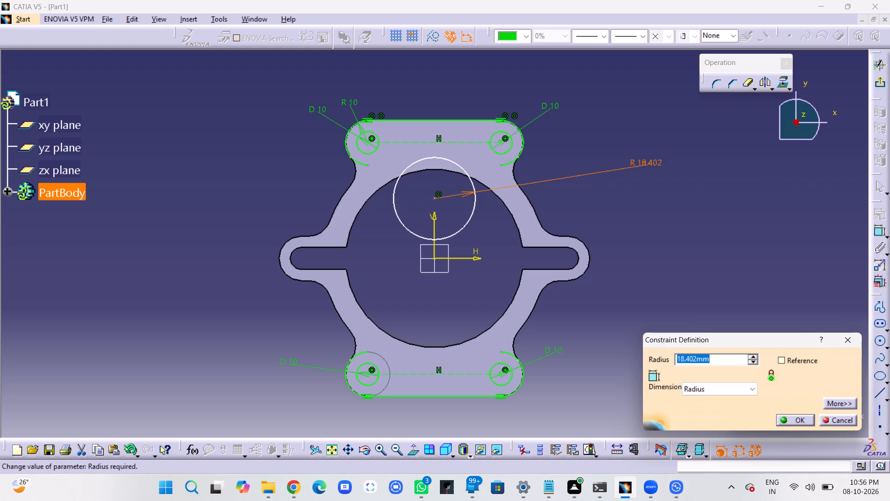
pyautogui.write('50')
pyautogui.press('Return')
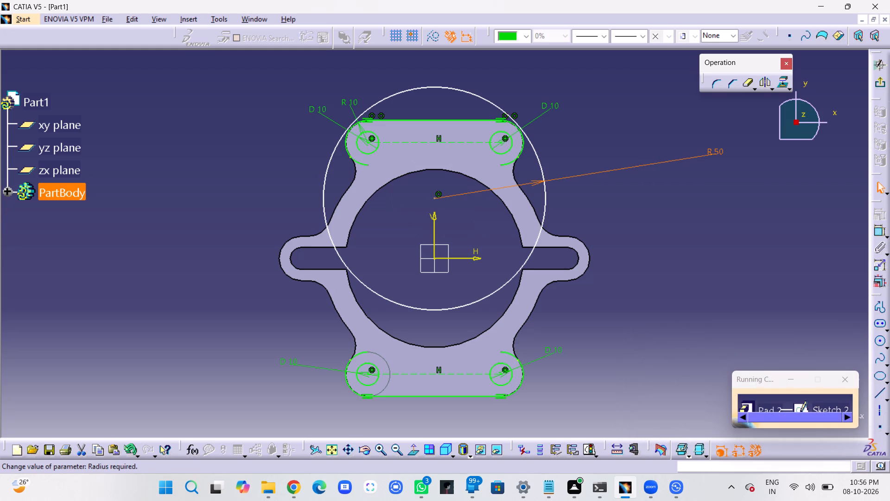
pyautogui.click(603, 146)
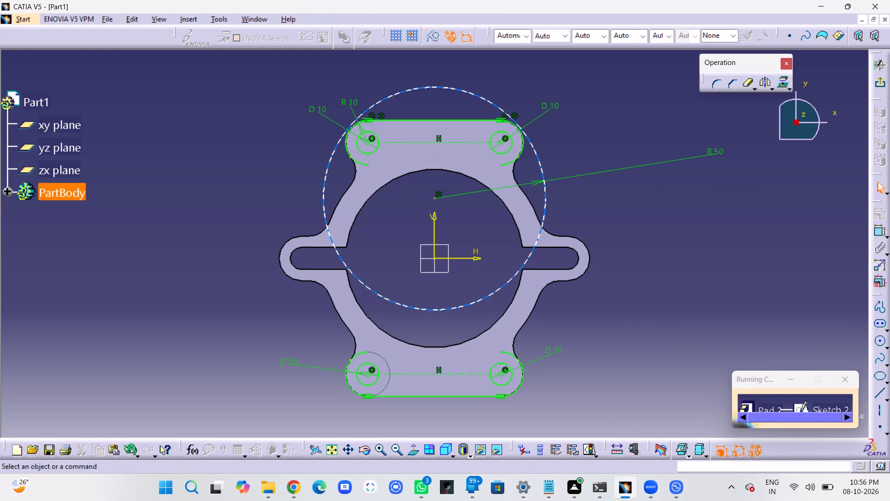
# Move the 50 mm radius circle down the vertical axis until its centre lies near the sketch origin.
pyautogui.click(438, 85)
pyautogui.moveTo(435, 86); pyautogui.dragTo(435, 109)
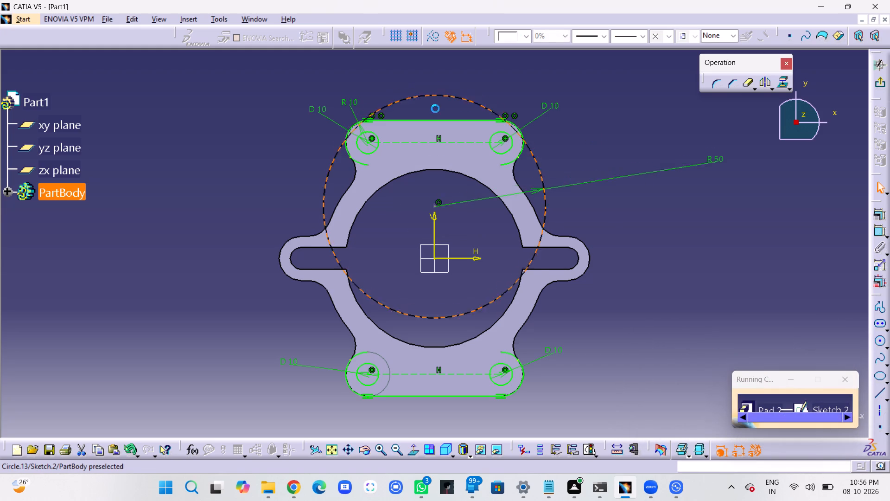
pyautogui.moveTo(435, 109); pyautogui.dragTo(452, 153)
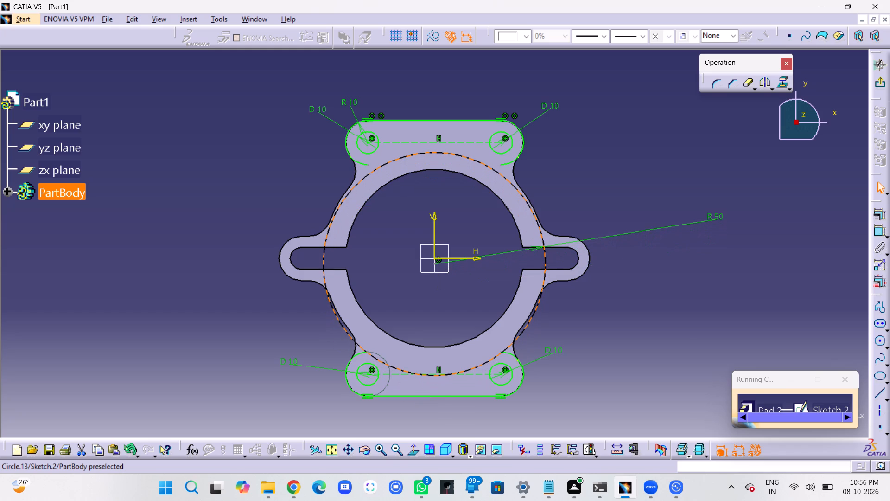
pyautogui.moveTo(452, 153); pyautogui.dragTo(452, 146)
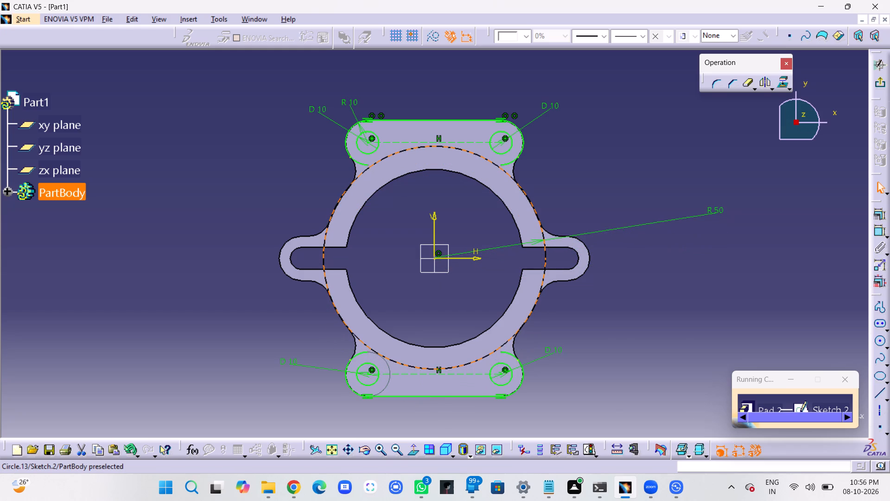
pyautogui.moveTo(452, 146); pyautogui.dragTo(453, 145)
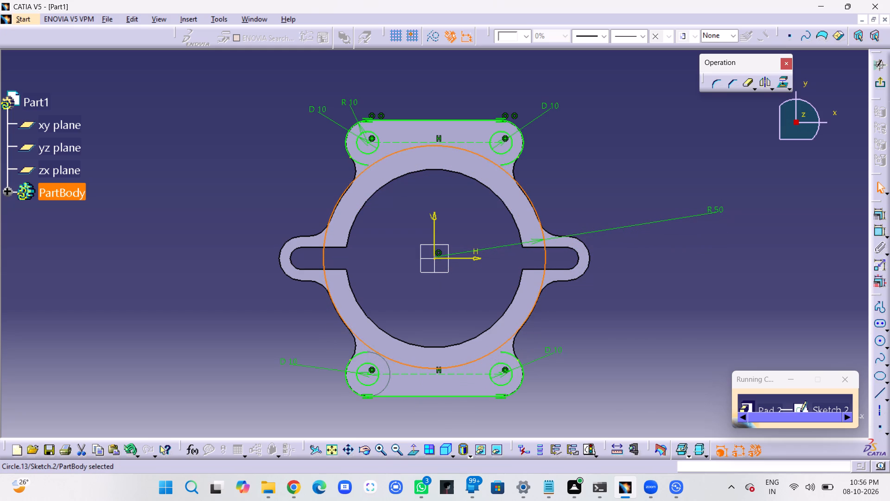
pyautogui.click(600, 167)
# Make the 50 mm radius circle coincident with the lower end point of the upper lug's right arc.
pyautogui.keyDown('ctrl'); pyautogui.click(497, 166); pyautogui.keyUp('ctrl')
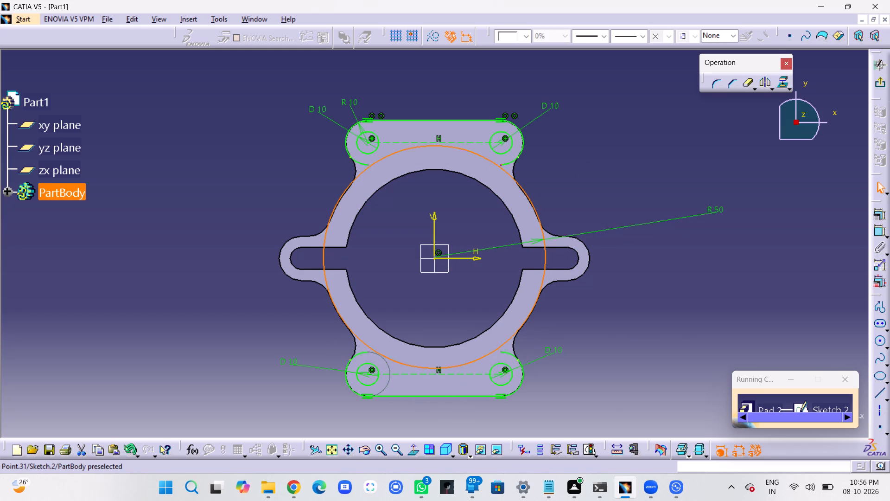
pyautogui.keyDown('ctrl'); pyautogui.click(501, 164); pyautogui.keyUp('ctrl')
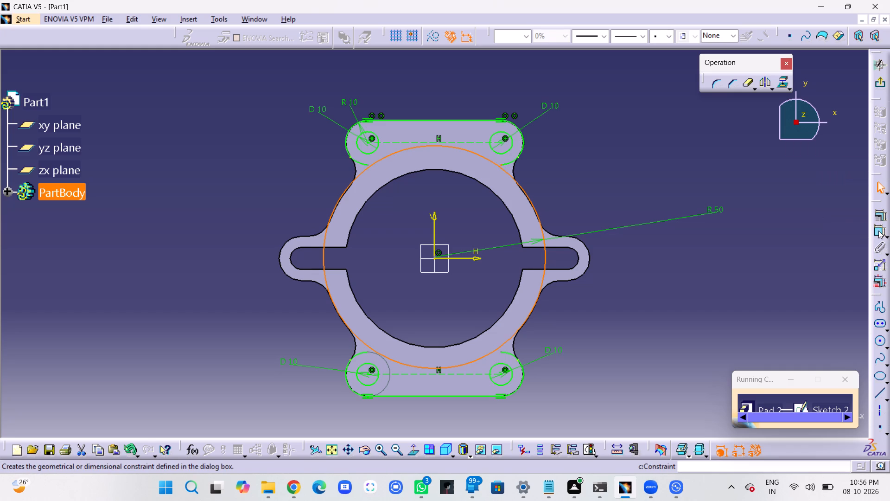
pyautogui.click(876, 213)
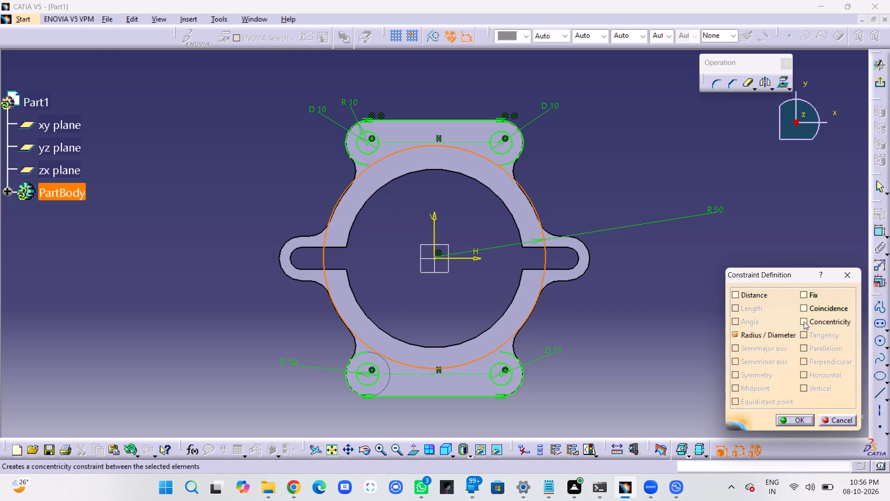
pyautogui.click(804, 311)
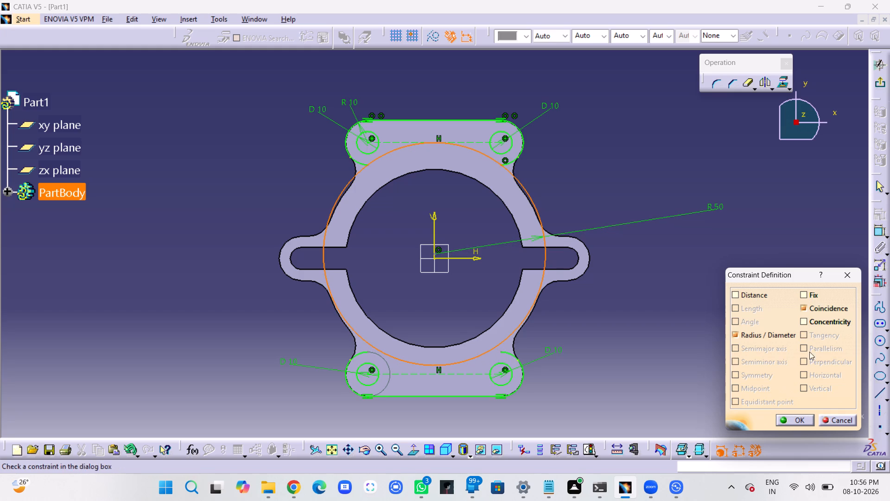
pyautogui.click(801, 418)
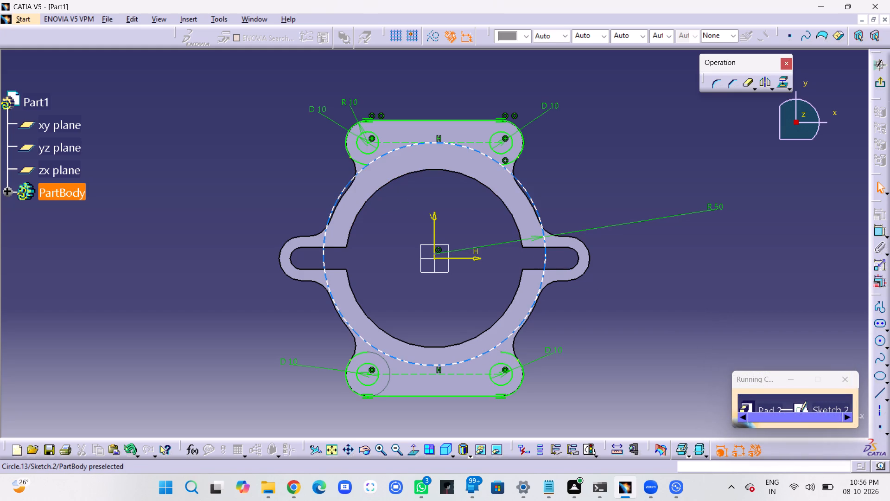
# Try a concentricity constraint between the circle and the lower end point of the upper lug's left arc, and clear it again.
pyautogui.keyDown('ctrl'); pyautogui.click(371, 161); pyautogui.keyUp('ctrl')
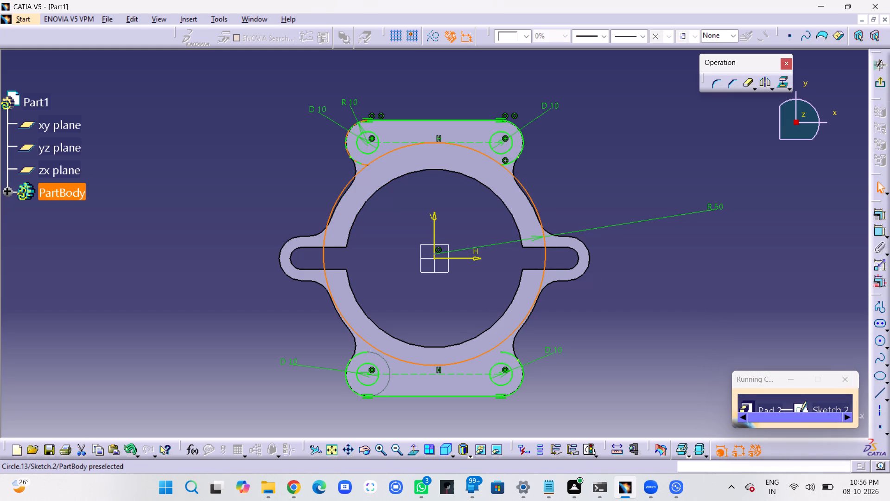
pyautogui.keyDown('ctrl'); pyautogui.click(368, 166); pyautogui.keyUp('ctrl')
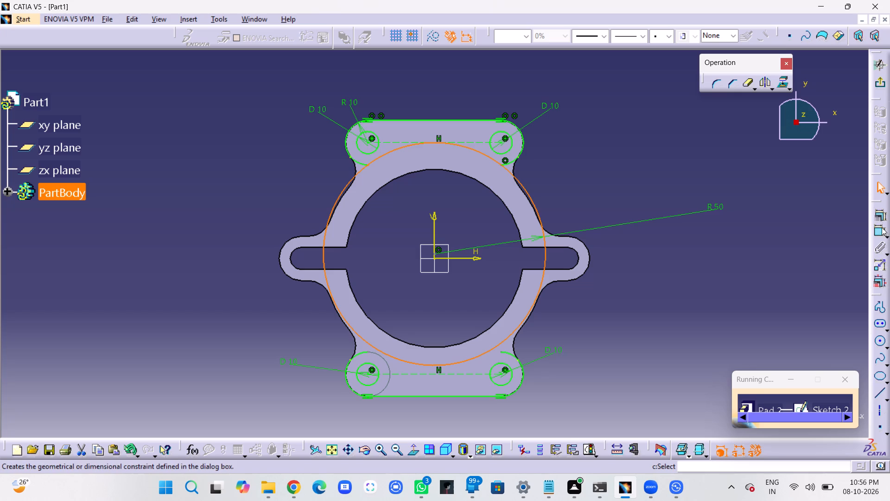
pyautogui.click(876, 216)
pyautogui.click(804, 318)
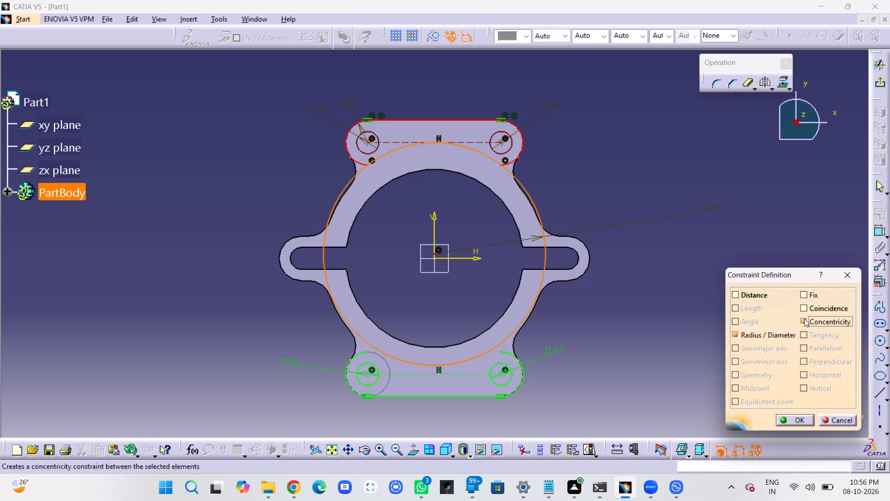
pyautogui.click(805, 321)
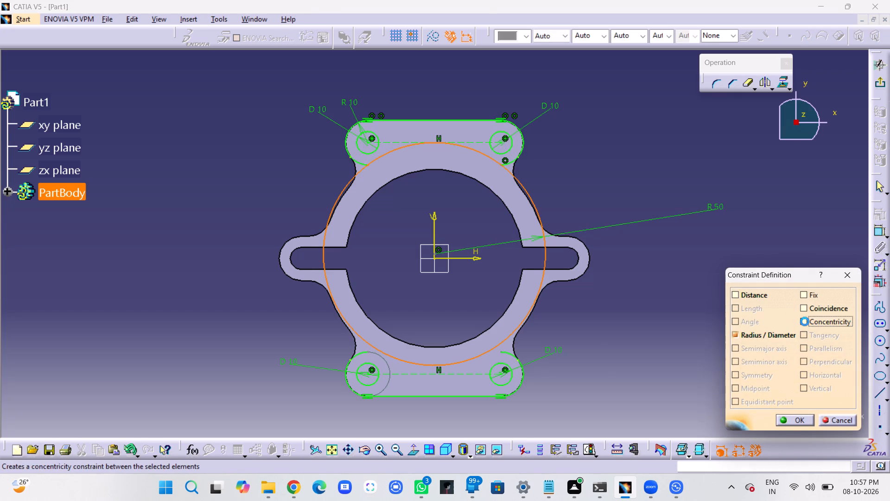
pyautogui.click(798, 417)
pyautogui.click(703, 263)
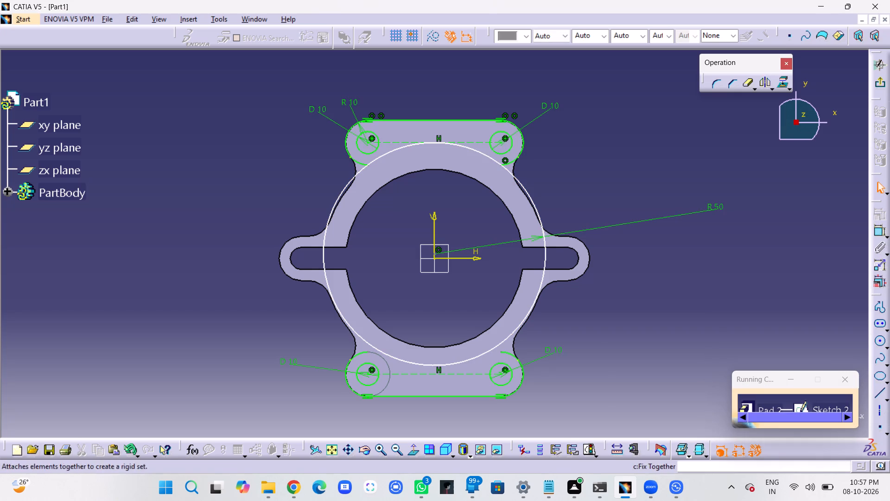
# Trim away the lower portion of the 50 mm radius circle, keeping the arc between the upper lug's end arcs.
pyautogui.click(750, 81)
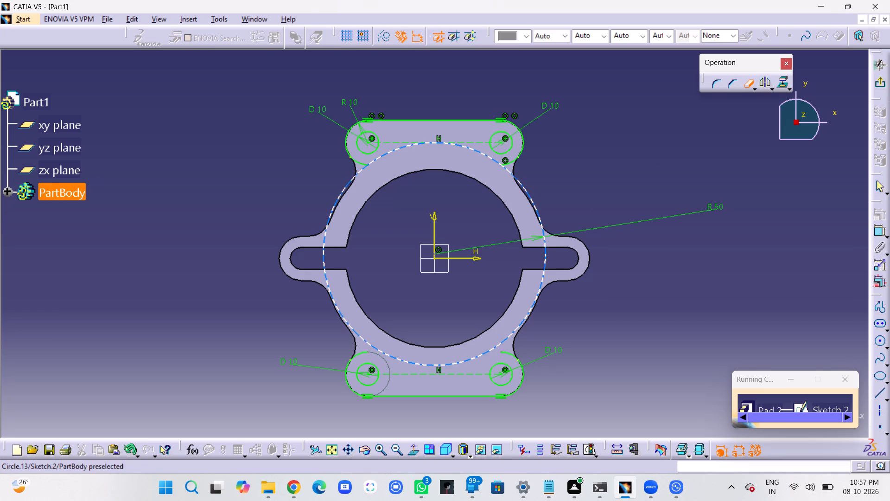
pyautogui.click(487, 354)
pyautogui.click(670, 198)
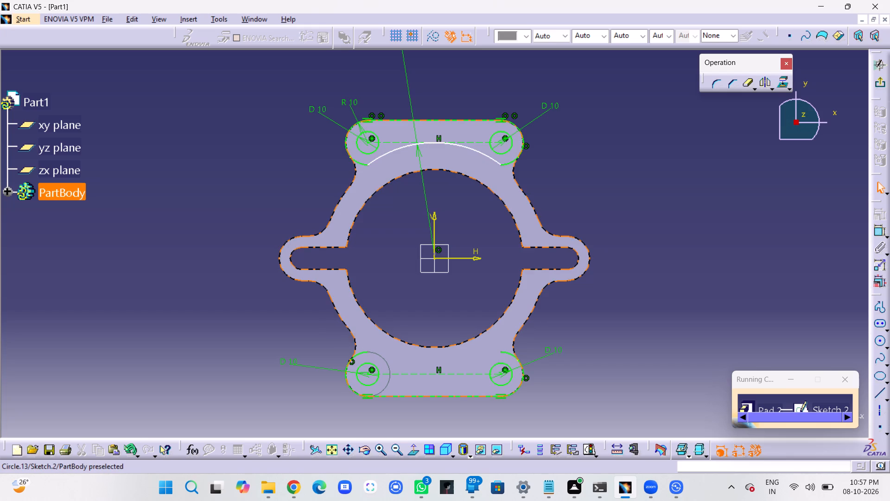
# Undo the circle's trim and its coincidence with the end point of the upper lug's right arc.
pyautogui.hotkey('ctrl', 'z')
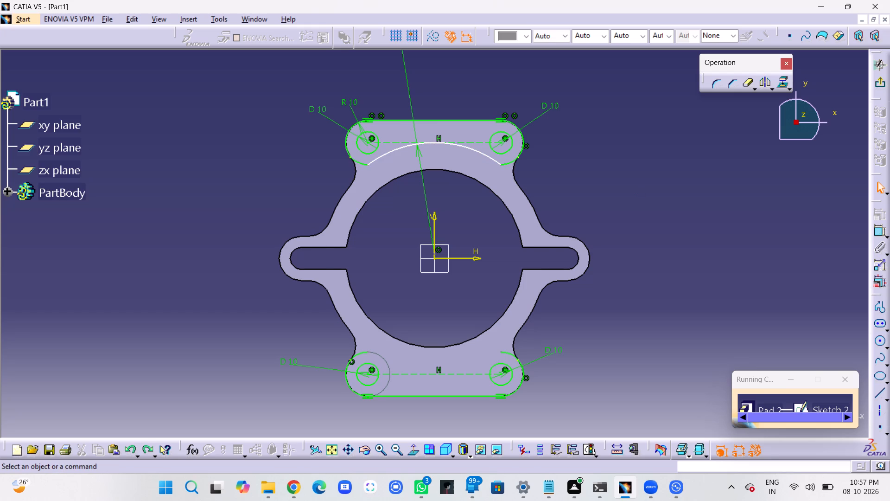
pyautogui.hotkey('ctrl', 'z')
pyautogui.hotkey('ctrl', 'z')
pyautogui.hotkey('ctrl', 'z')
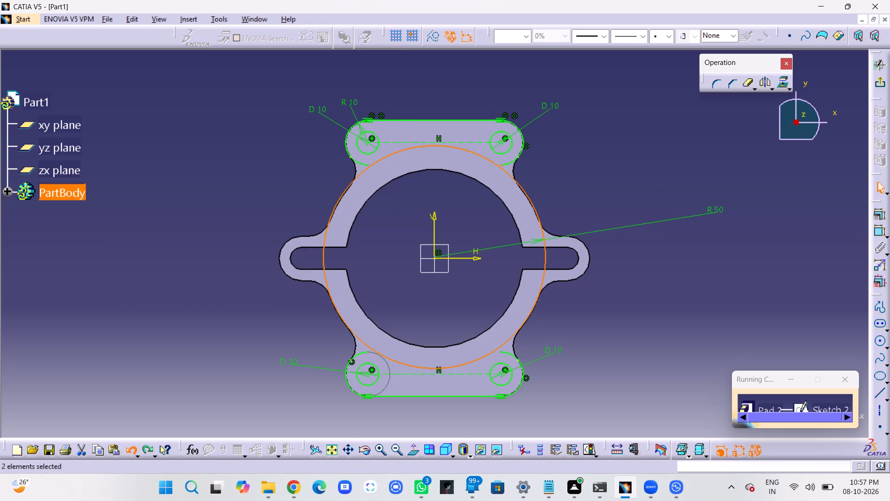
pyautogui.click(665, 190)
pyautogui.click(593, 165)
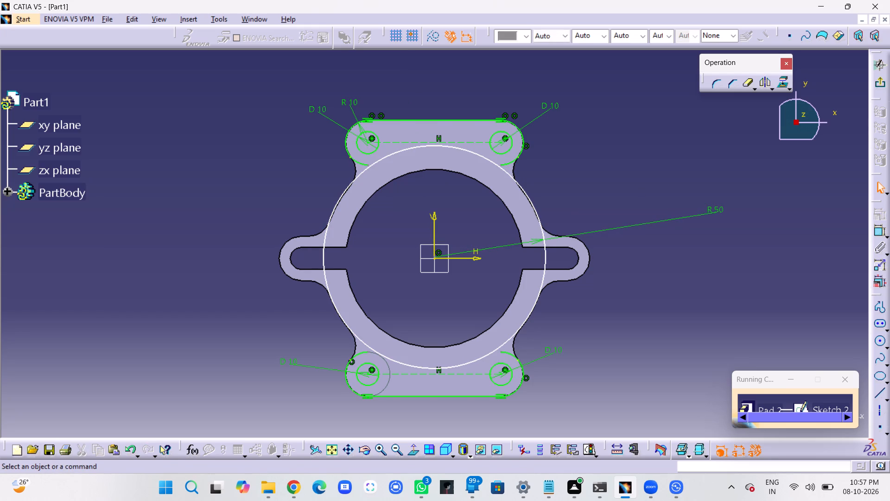
# Shift the 50 mm radius circle slightly further down along the vertical axis.
pyautogui.moveTo(441, 145); pyautogui.dragTo(440, 149)
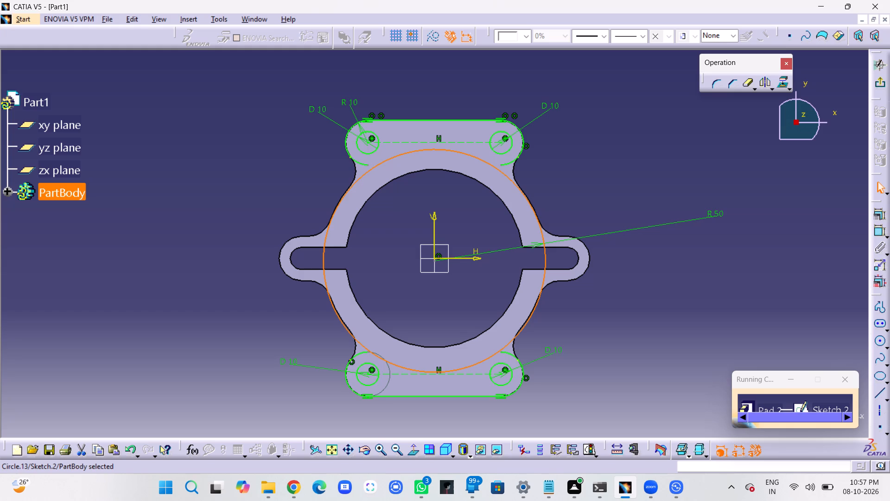
pyautogui.click(628, 145)
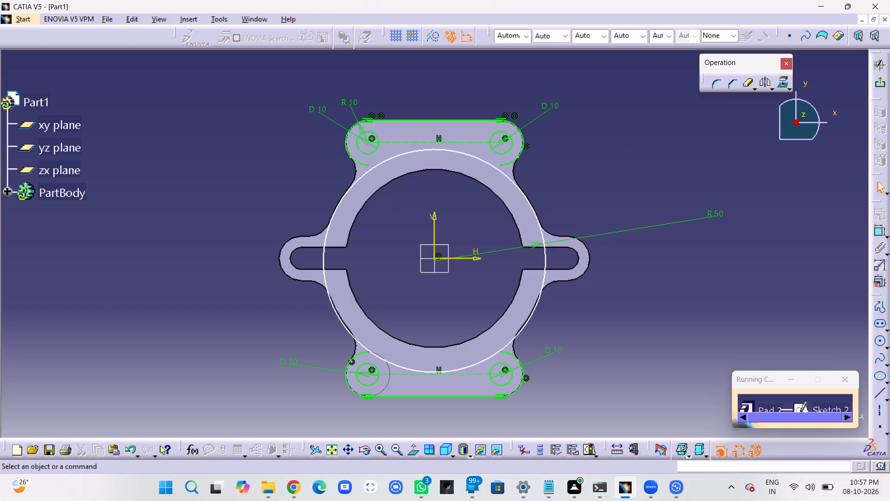
# Delete the right and left end arcs of the upper lug's outline.
pyautogui.click(508, 162)
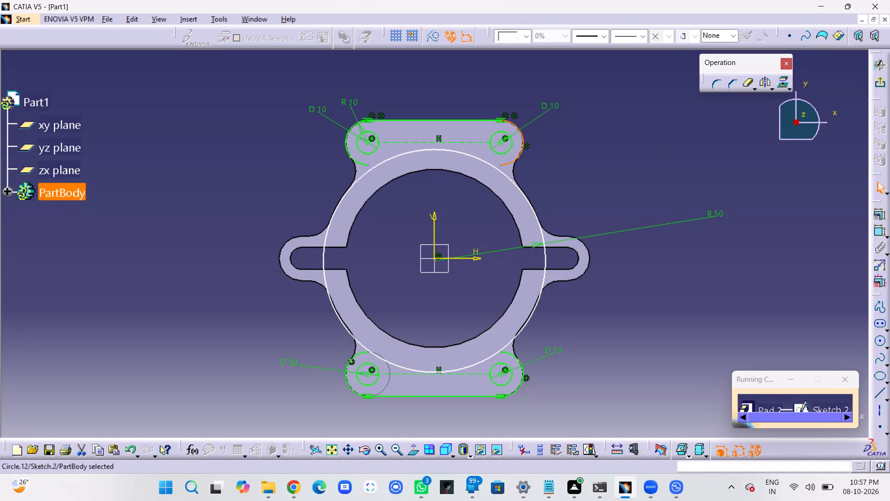
pyautogui.press('Delete')
pyautogui.click(359, 161)
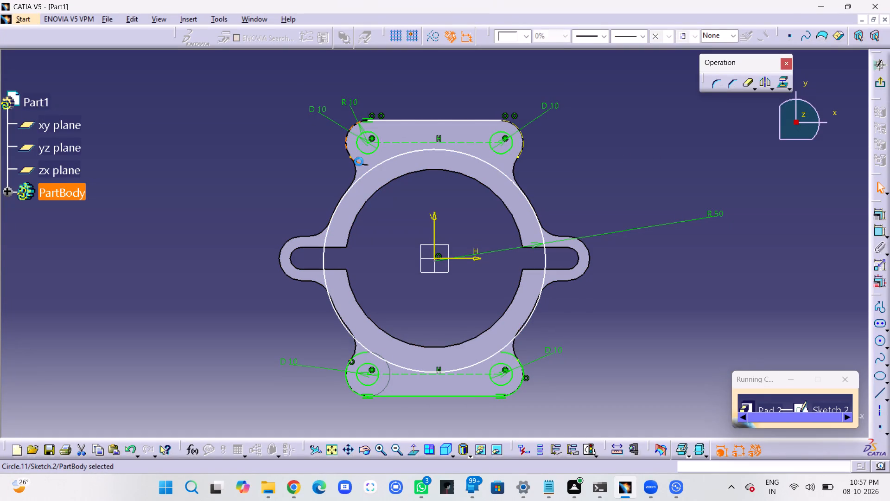
pyautogui.press('Delete')
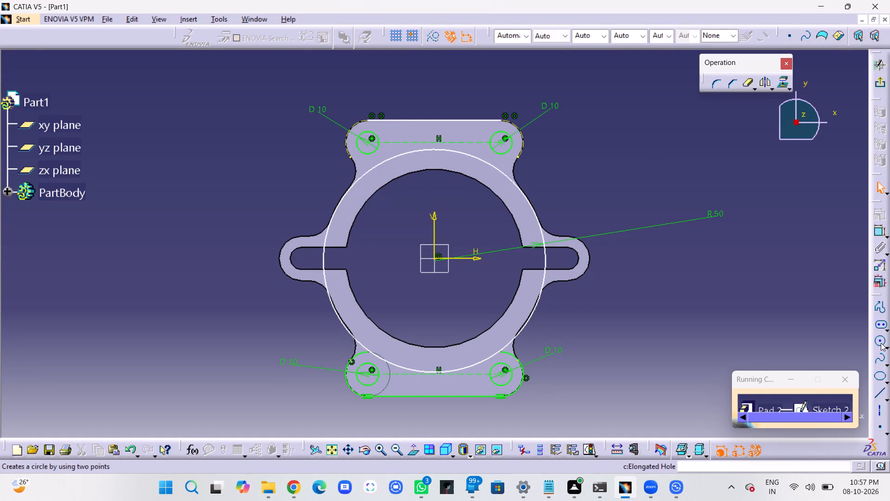
# Draw 10 mm radius circles centred on the upper lug's right and left holes.
pyautogui.click(881, 339)
pyautogui.click(501, 142)
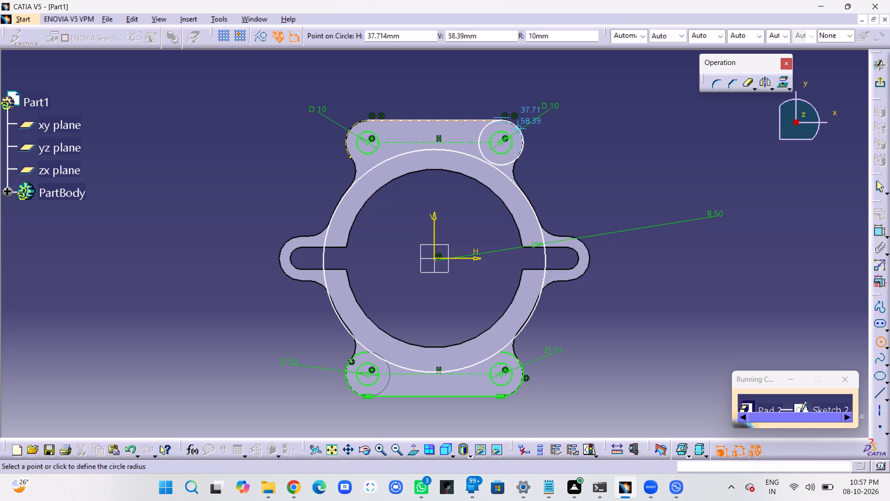
pyautogui.click(521, 135)
pyautogui.click(578, 132)
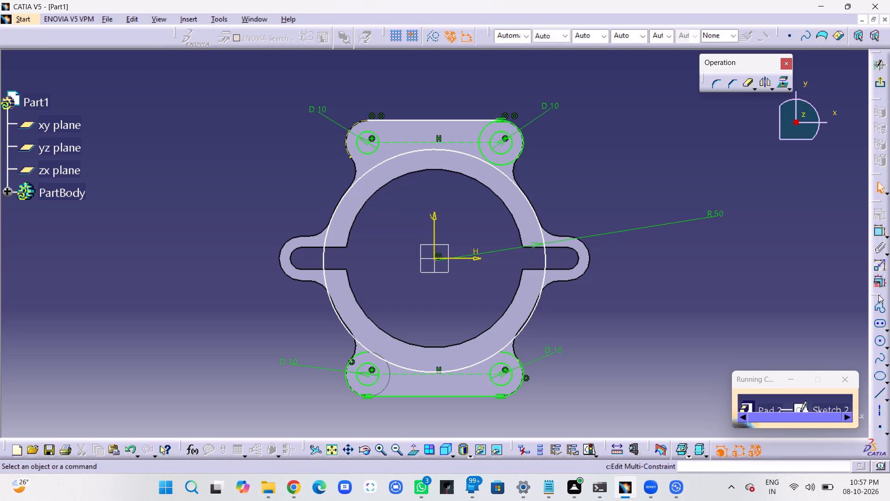
pyautogui.click(877, 343)
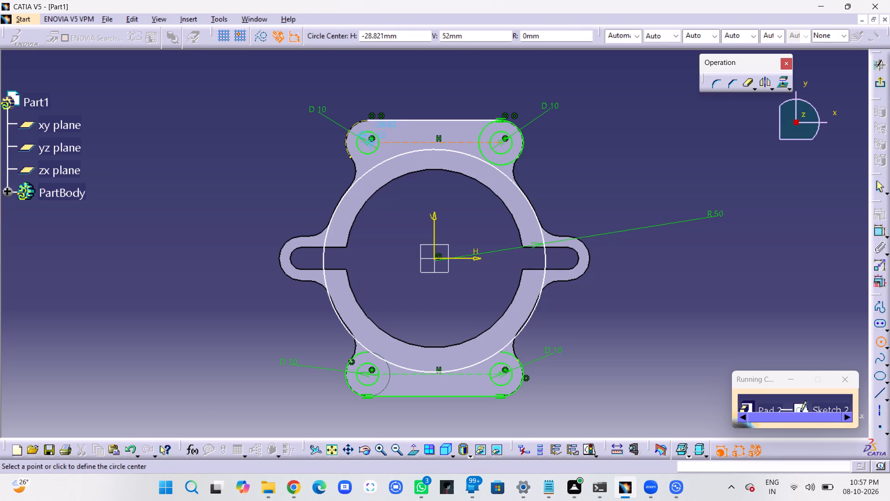
pyautogui.click(366, 143)
pyautogui.click(346, 145)
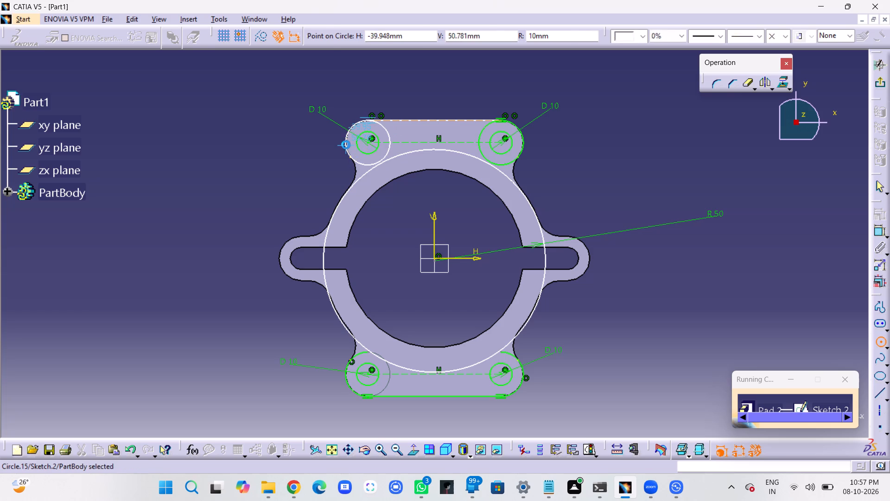
pyautogui.click(615, 148)
pyautogui.click(617, 148)
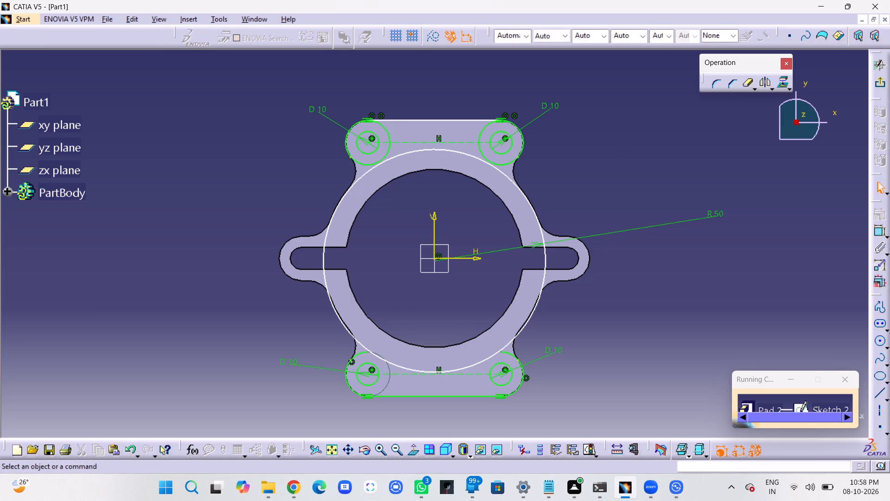
pyautogui.click(581, 132)
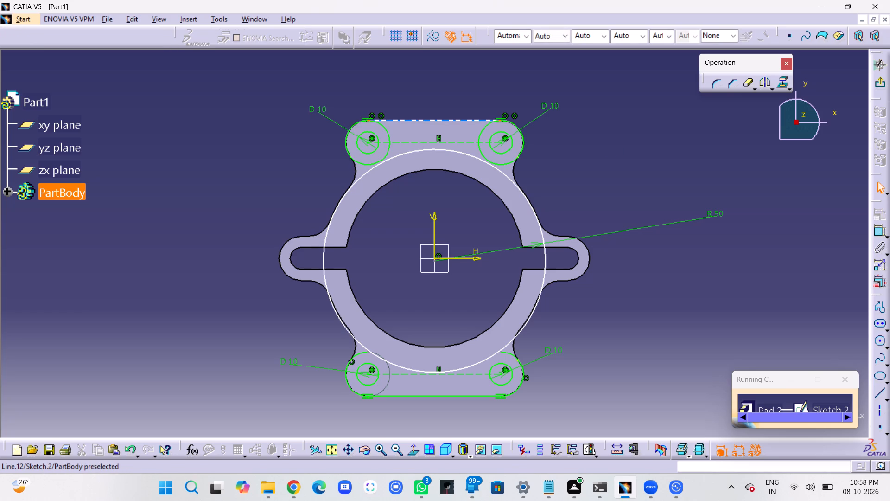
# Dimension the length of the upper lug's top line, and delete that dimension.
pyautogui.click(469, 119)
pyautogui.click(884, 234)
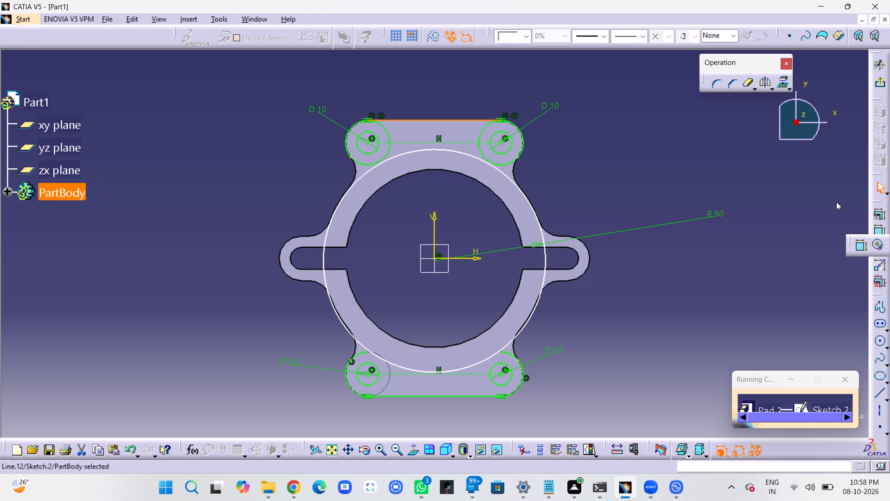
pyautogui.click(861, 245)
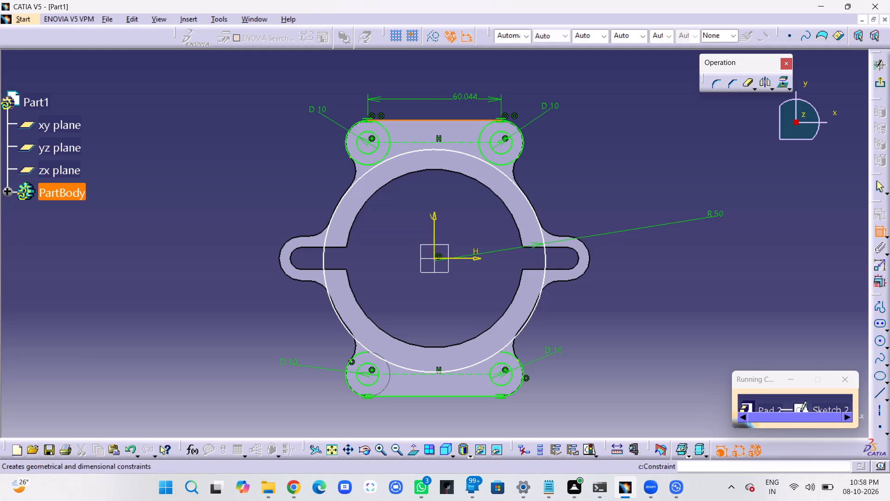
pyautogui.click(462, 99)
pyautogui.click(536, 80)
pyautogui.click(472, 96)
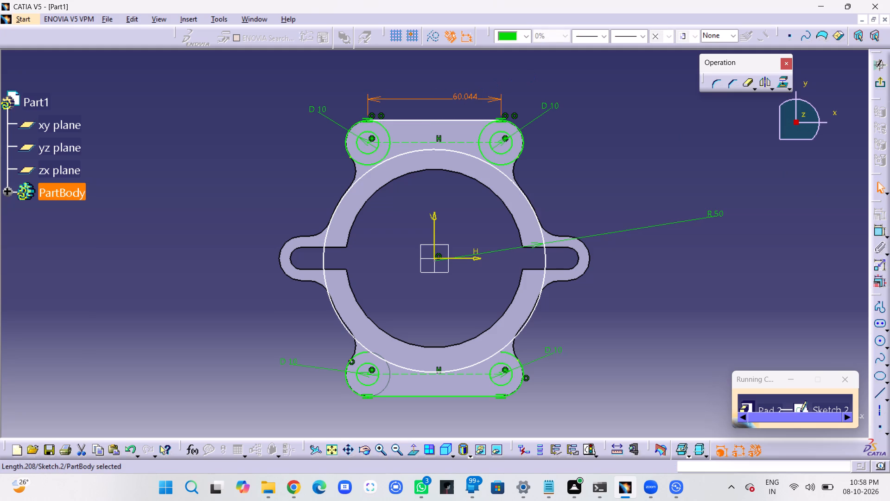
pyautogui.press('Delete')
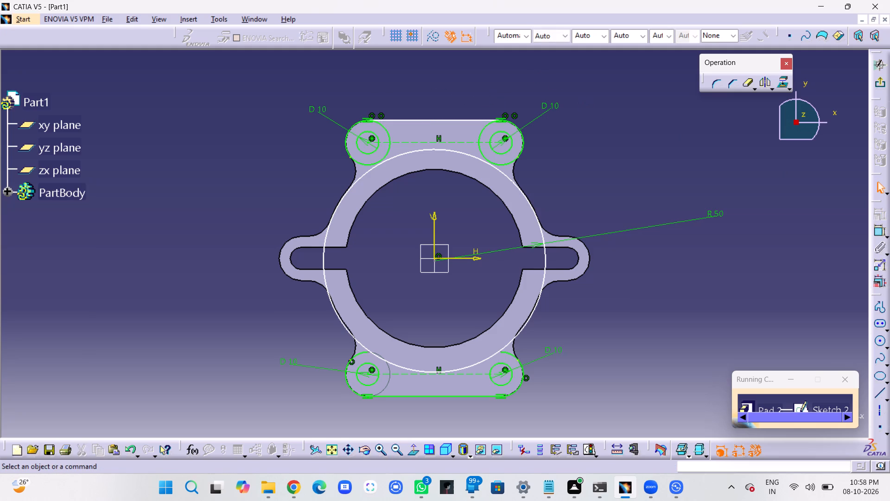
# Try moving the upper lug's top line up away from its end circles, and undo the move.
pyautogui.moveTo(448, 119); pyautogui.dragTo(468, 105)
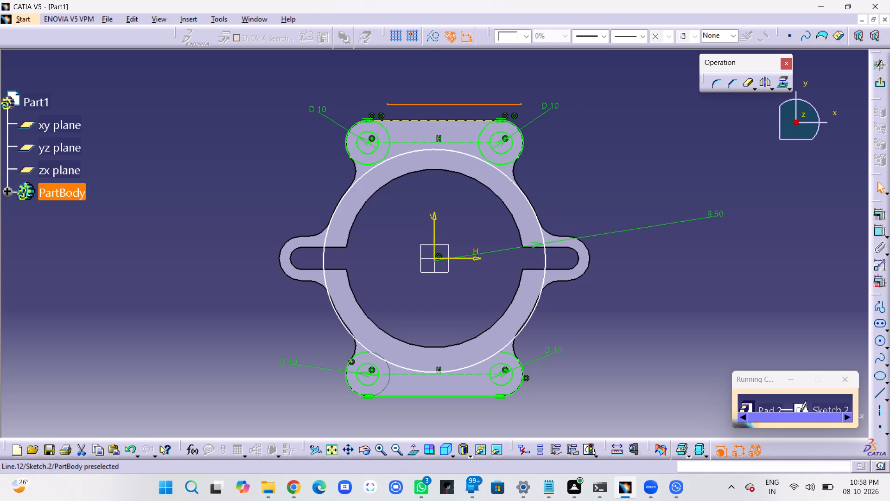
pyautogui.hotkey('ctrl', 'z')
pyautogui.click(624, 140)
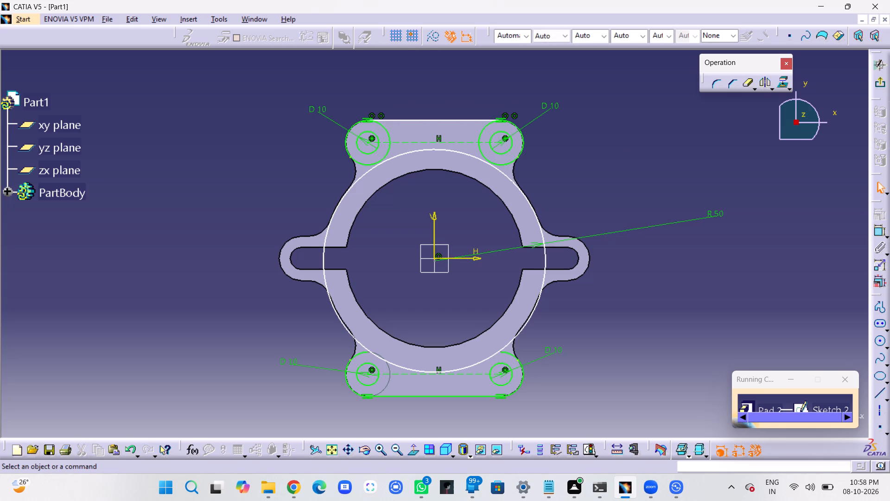
# Add a tangency constraint between the upper lug's top line and its right 10 mm radius circle.
pyautogui.click(448, 120)
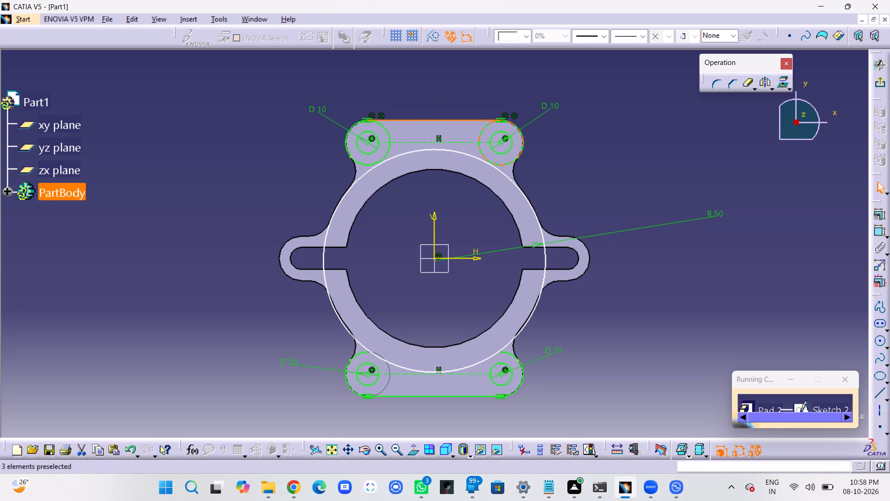
pyautogui.keyDown('ctrl'); pyautogui.click(512, 123); pyautogui.keyUp('ctrl')
pyautogui.click(673, 136)
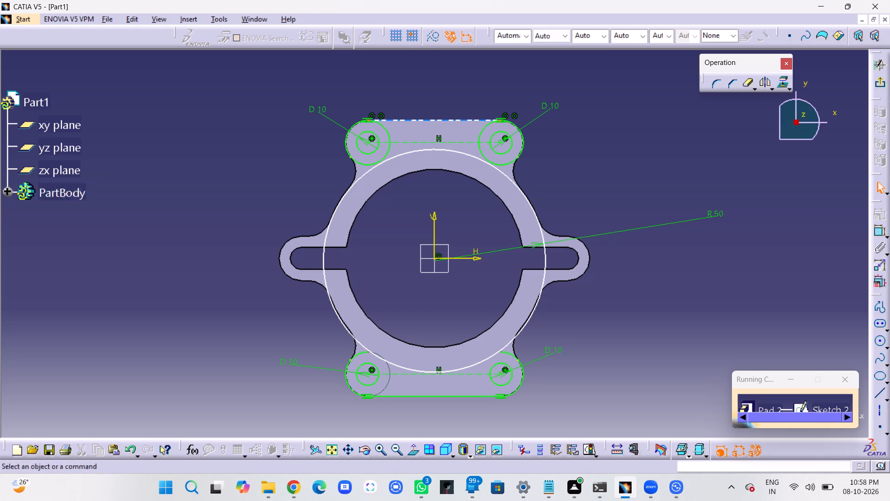
pyautogui.keyDown('ctrl'); pyautogui.click(475, 119); pyautogui.keyUp('ctrl')
pyautogui.keyDown('ctrl'); pyautogui.click(517, 125); pyautogui.keyUp('ctrl')
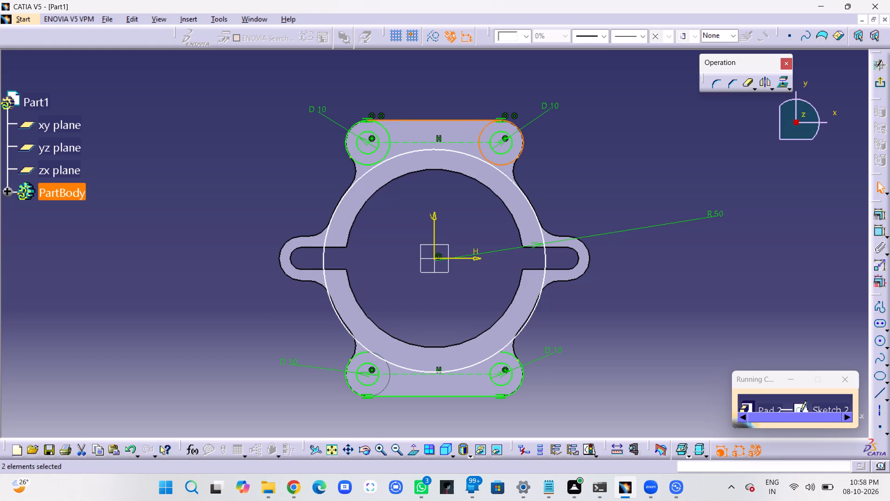
pyautogui.click(877, 213)
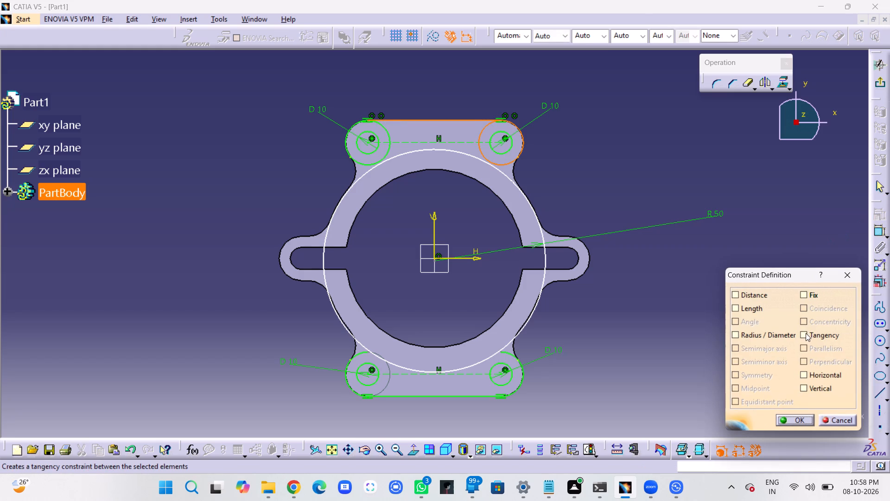
pyautogui.click(805, 333)
pyautogui.click(788, 418)
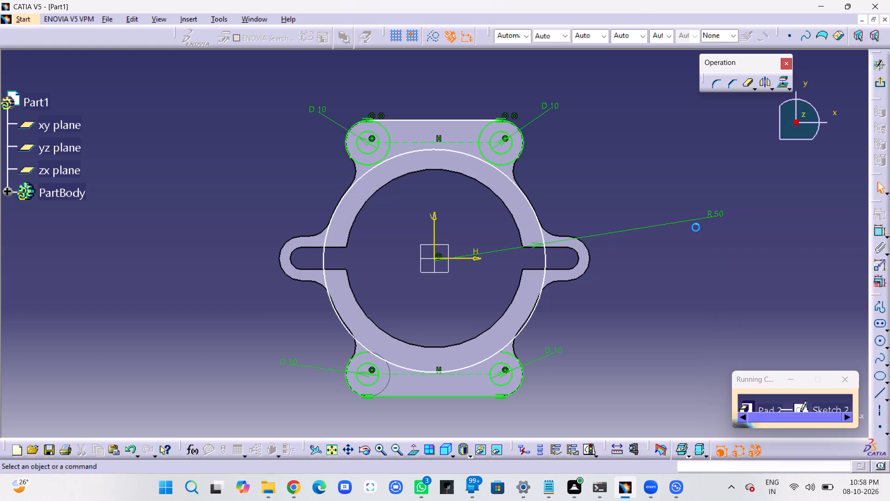
# Add a tangency constraint between the upper lug's top line and its left 10 mm radius circle.
pyautogui.keyDown('ctrl'); pyautogui.click(399, 120); pyautogui.keyUp('ctrl')
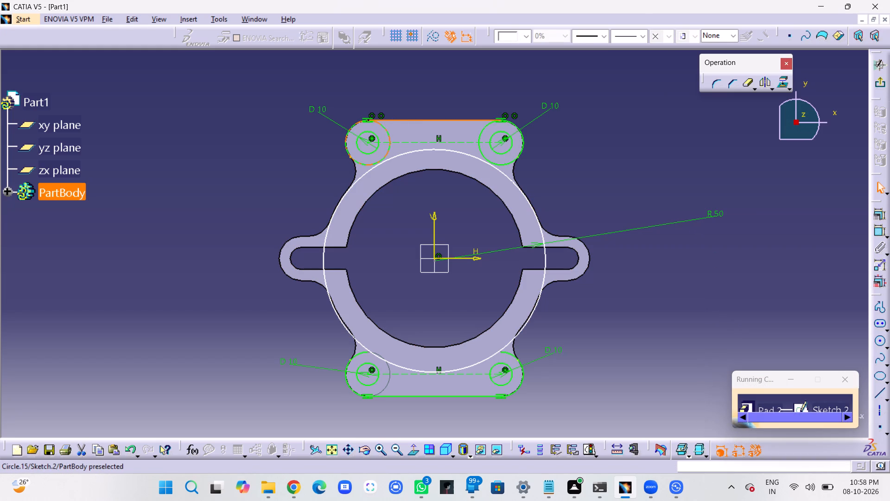
pyautogui.keyDown('ctrl'); pyautogui.click(385, 127); pyautogui.keyUp('ctrl')
pyautogui.click(874, 214)
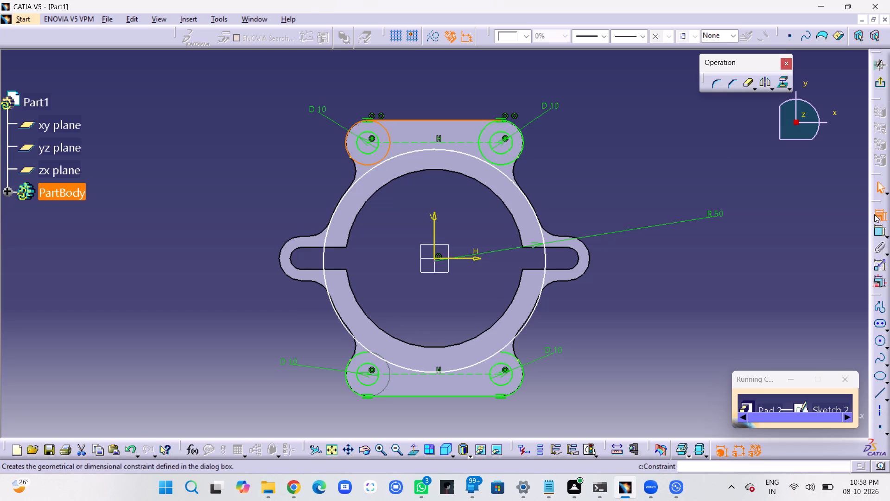
pyautogui.click(805, 337)
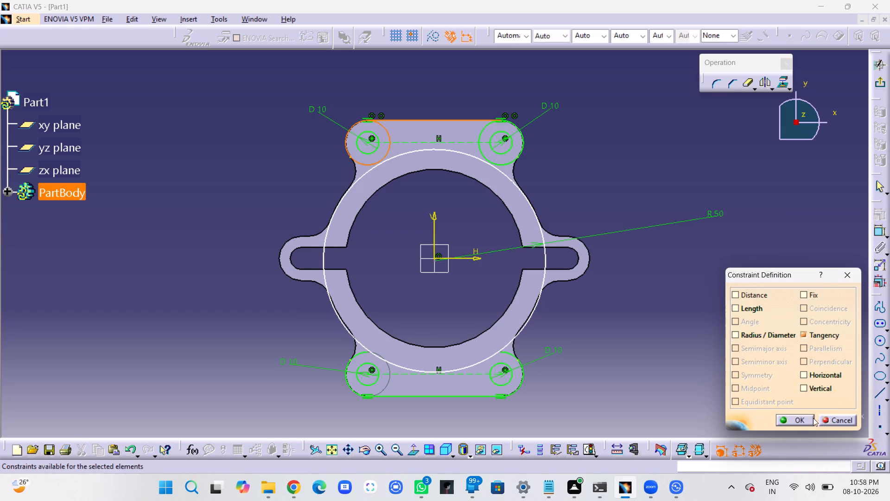
pyautogui.click(796, 423)
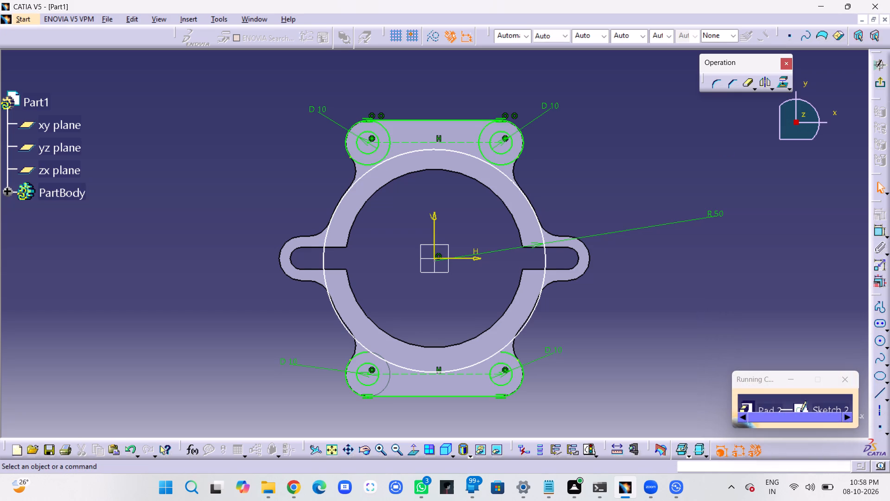
# Add a tangency constraint between the 50 mm radius circle and the upper lug's right end circle.
pyautogui.click(459, 152)
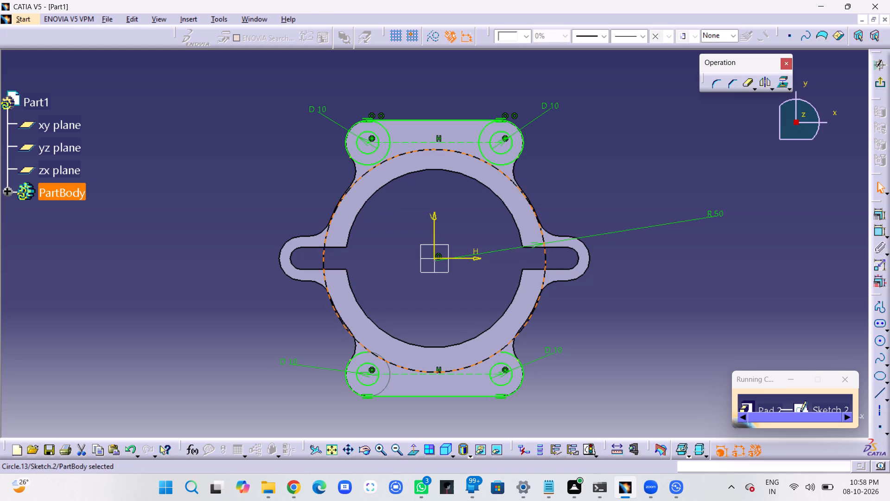
pyautogui.keyDown('ctrl'); pyautogui.click(480, 156); pyautogui.keyUp('ctrl')
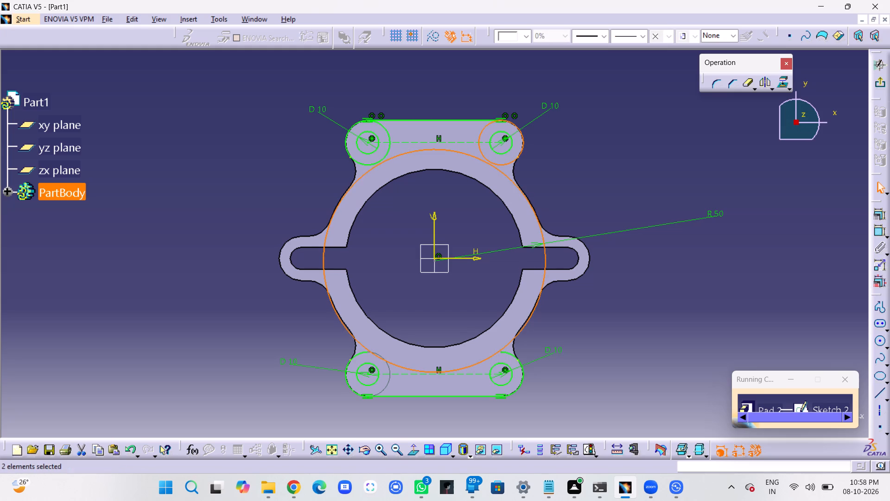
pyautogui.click(878, 214)
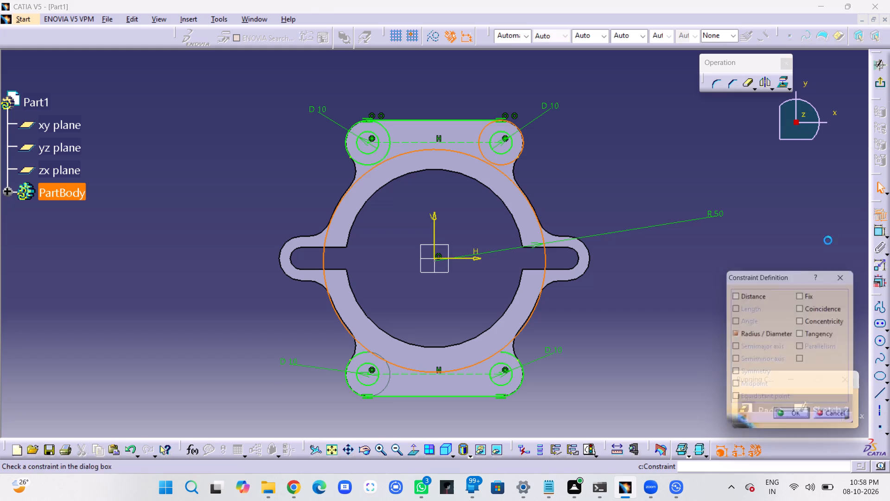
pyautogui.click(805, 333)
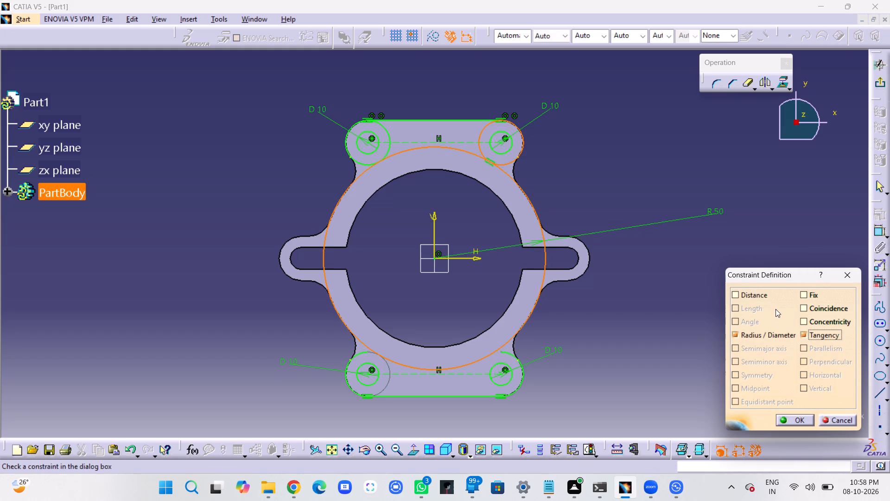
pyautogui.click(733, 312)
pyautogui.click(696, 313)
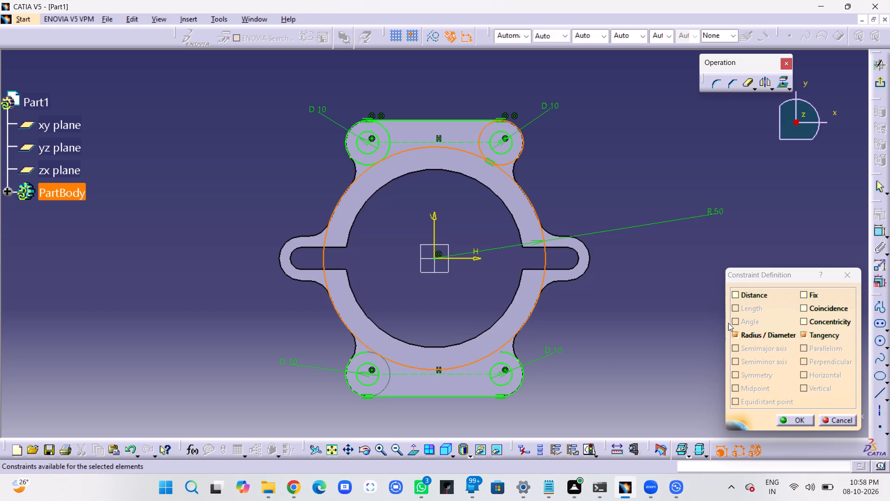
pyautogui.click(715, 323)
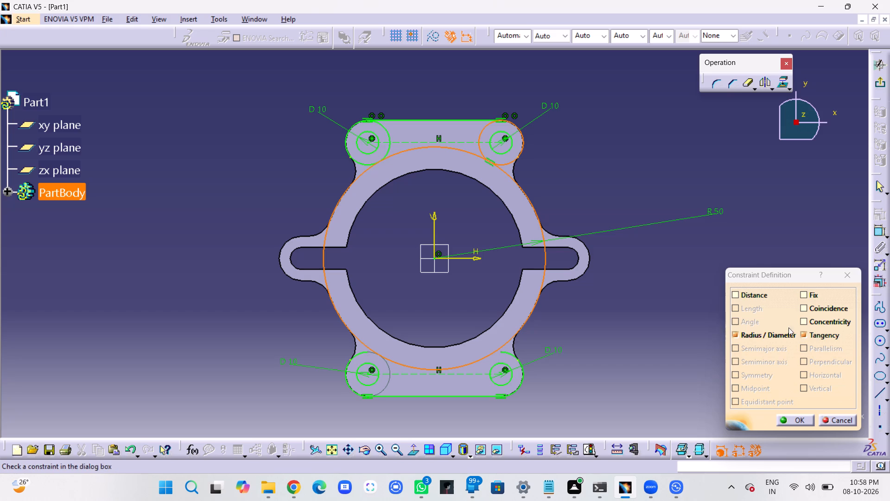
pyautogui.click(788, 419)
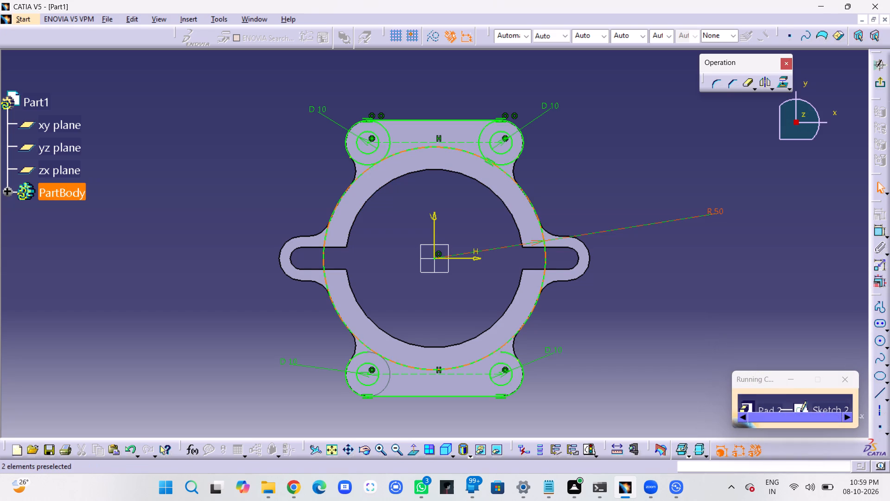
# Replace the lower lug's right end arc with a 10 mm radius circle centred on the right hole.
pyautogui.click(508, 355)
pyautogui.press('Delete')
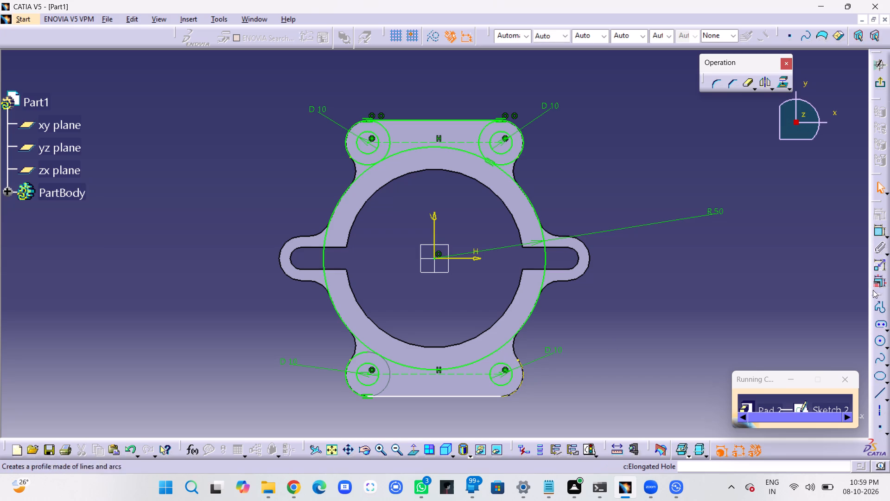
pyautogui.click(881, 341)
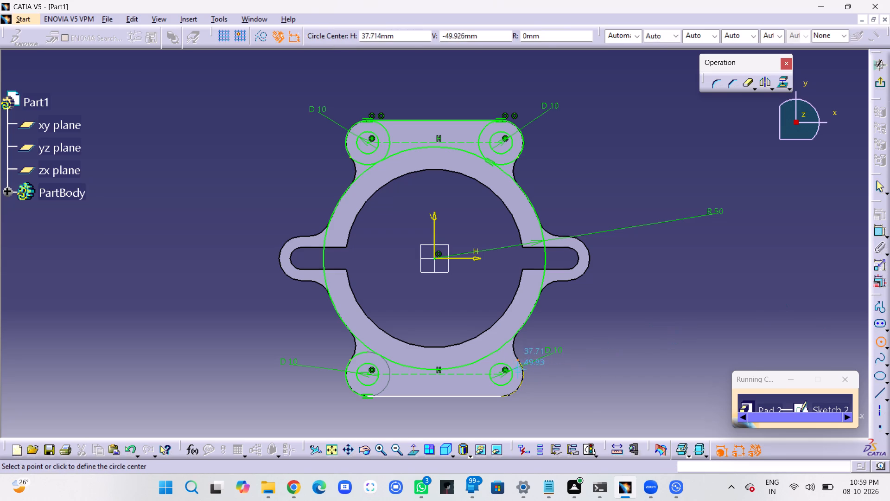
pyautogui.click(500, 375)
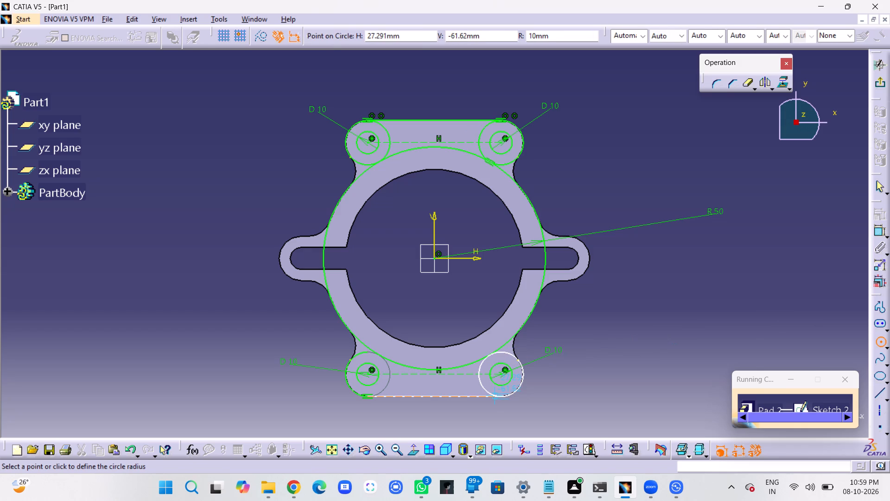
pyautogui.click(497, 394)
pyautogui.click(594, 370)
pyautogui.click(655, 342)
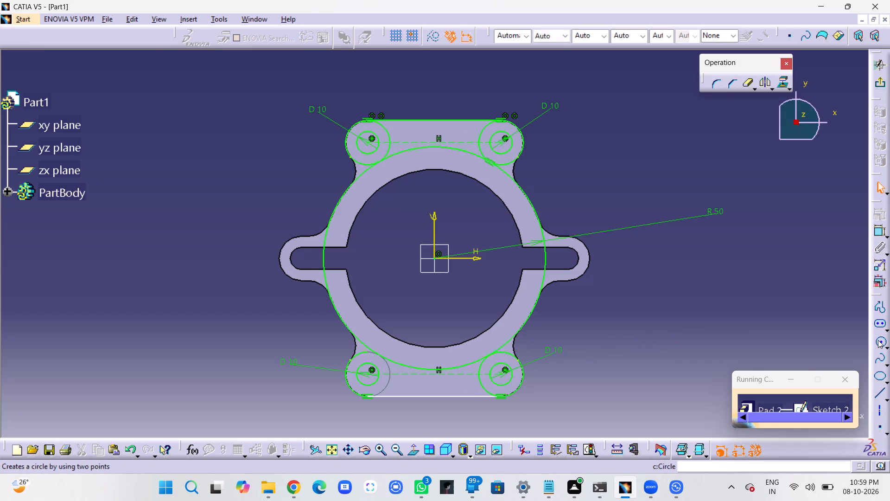
# Replace the lower lug's left end arc with a circle centred on the left hole, through the bottom line's left end.
pyautogui.click(360, 353)
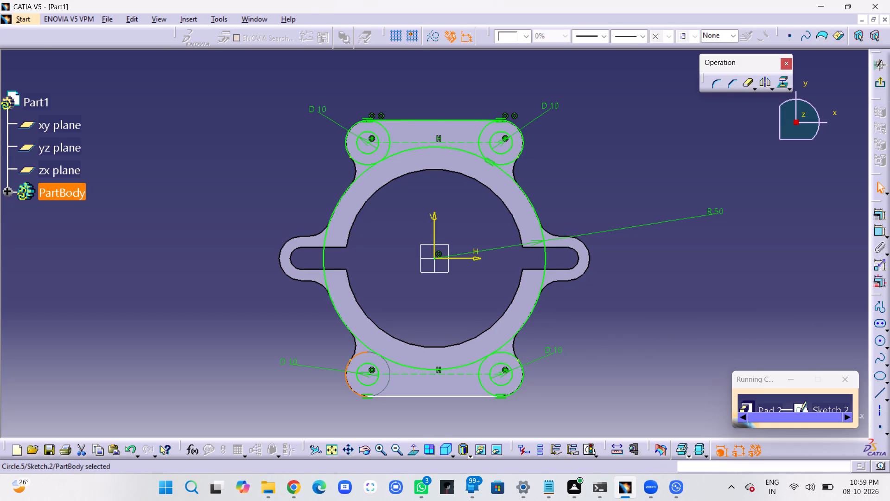
pyautogui.press('Delete')
pyautogui.click(878, 340)
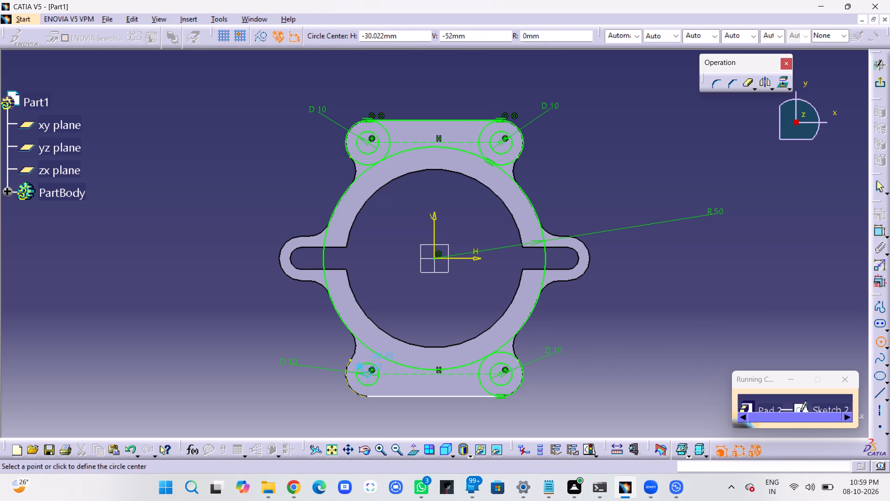
pyautogui.click(366, 374)
pyautogui.click(366, 396)
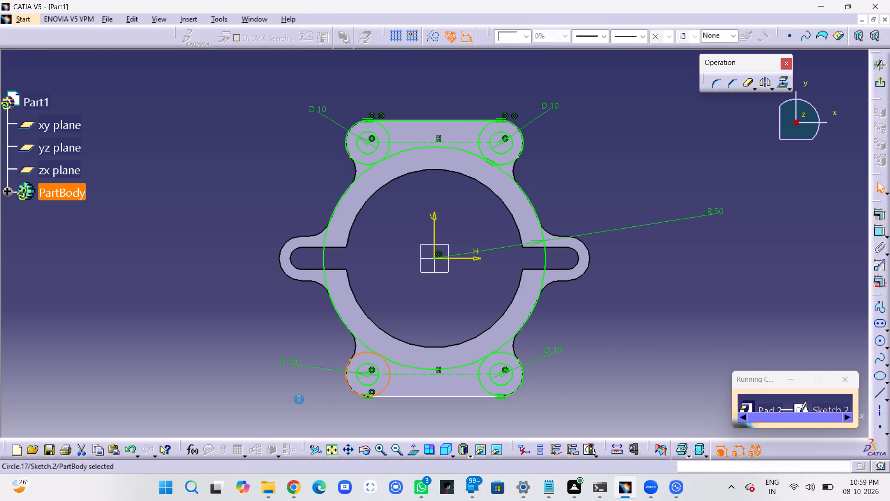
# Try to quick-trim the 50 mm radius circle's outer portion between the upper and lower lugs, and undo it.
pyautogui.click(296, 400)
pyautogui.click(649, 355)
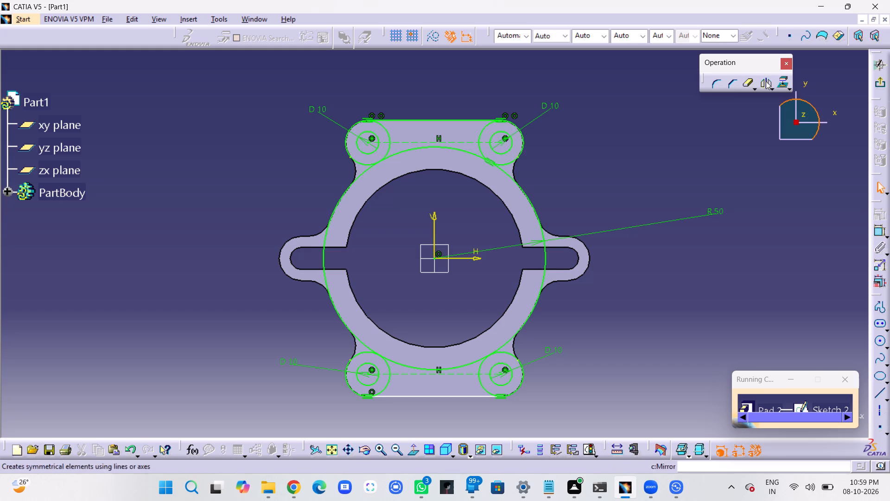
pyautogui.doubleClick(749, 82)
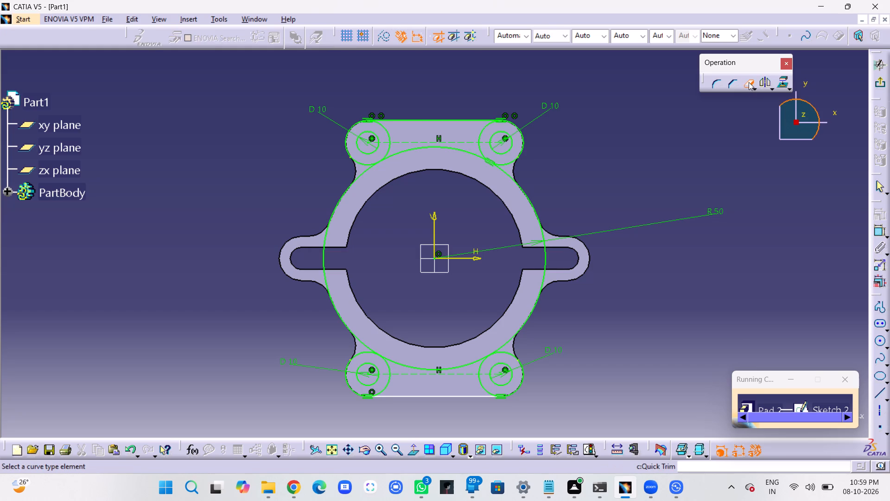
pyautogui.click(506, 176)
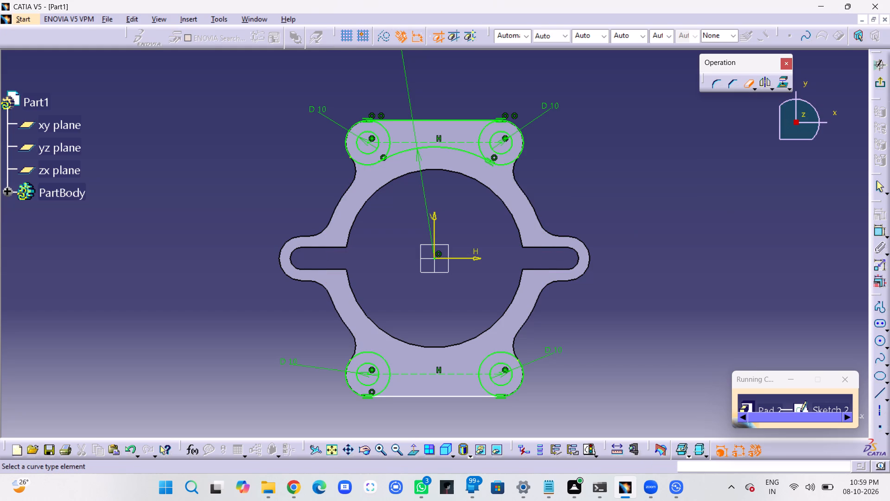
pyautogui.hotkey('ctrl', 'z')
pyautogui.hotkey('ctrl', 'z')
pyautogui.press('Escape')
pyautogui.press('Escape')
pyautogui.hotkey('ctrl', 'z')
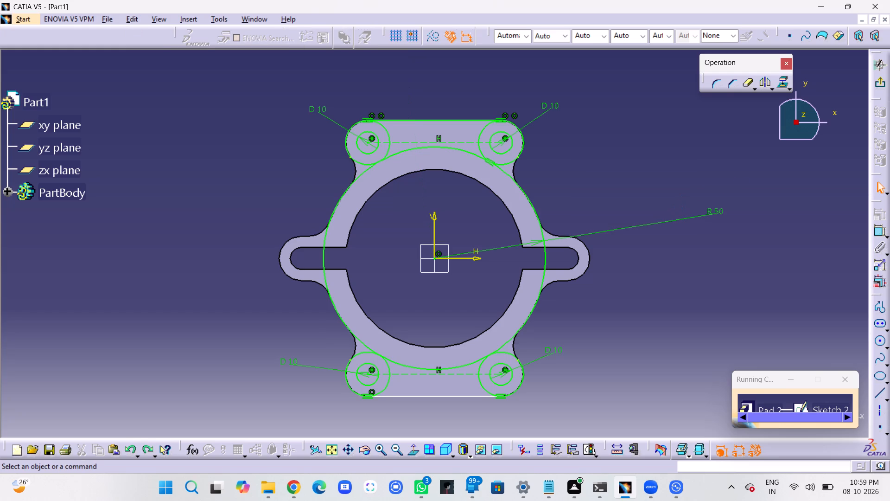
# Add a tangency constraint between the 50 mm radius circle and the lower lug's right end circle.
pyautogui.click(695, 214)
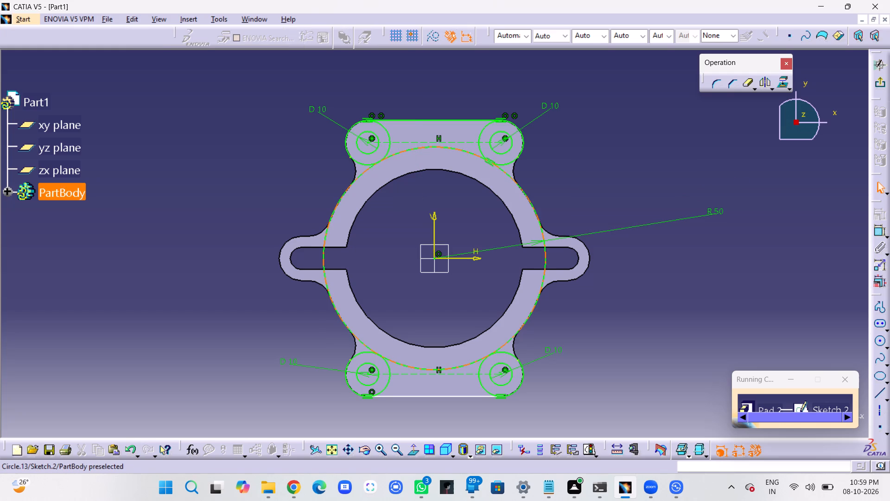
pyautogui.keyDown('ctrl'); pyautogui.click(471, 363); pyautogui.keyUp('ctrl')
pyautogui.keyDown('ctrl'); pyautogui.click(482, 366); pyautogui.keyUp('ctrl')
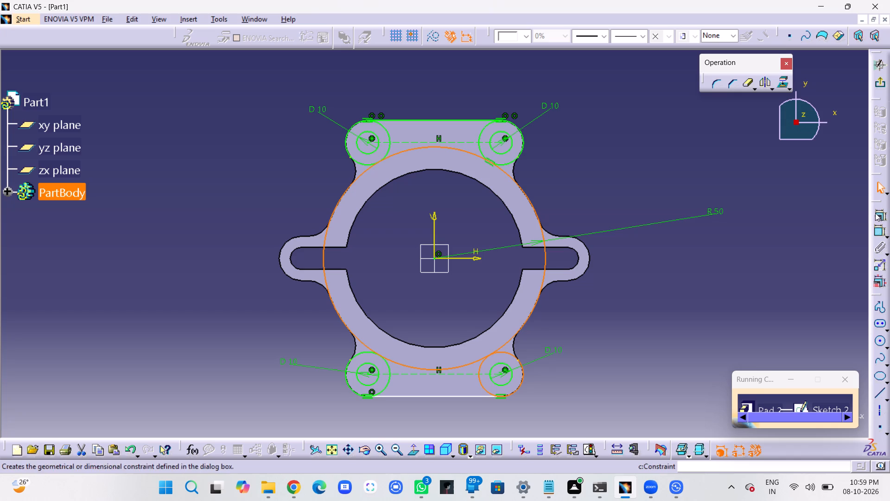
pyautogui.click(875, 213)
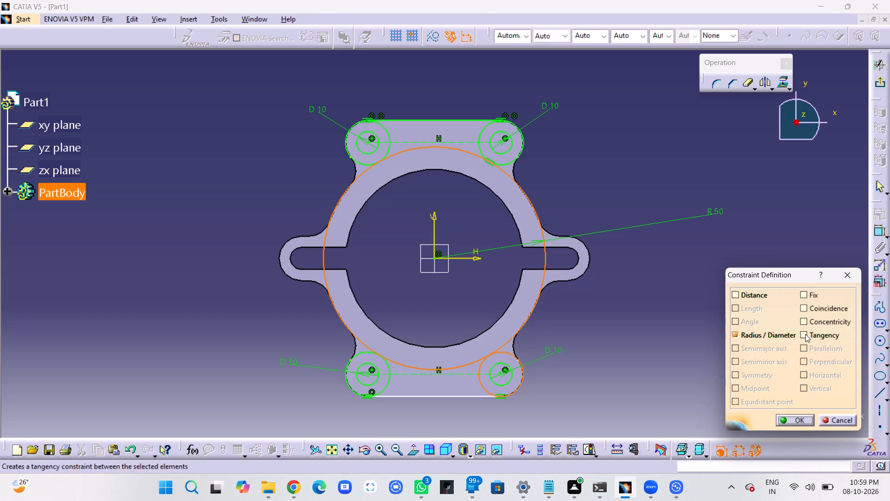
pyautogui.click(805, 334)
pyautogui.click(788, 420)
pyautogui.click(651, 348)
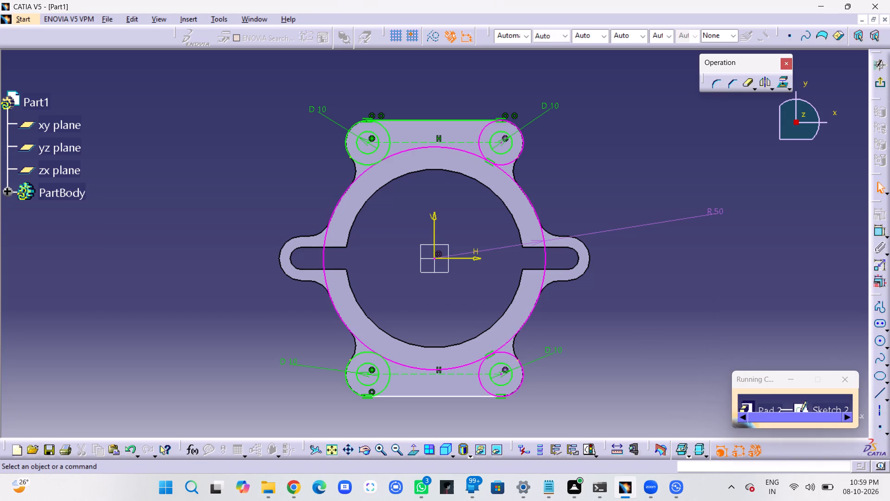
# Delete the R 50 radius dimension from the large circle.
pyautogui.click(718, 173)
pyautogui.click(719, 215)
pyautogui.press('Delete')
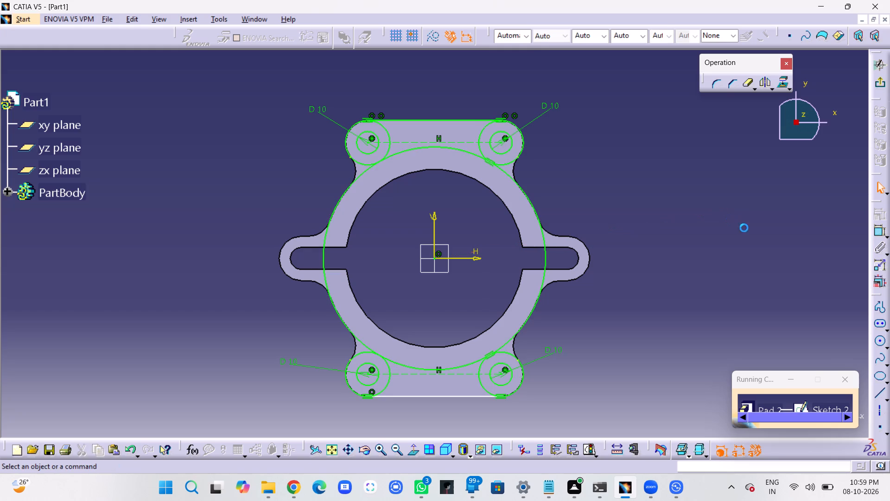
pyautogui.click(744, 228)
# Close the Running Commands window.
pyautogui.click(844, 378)
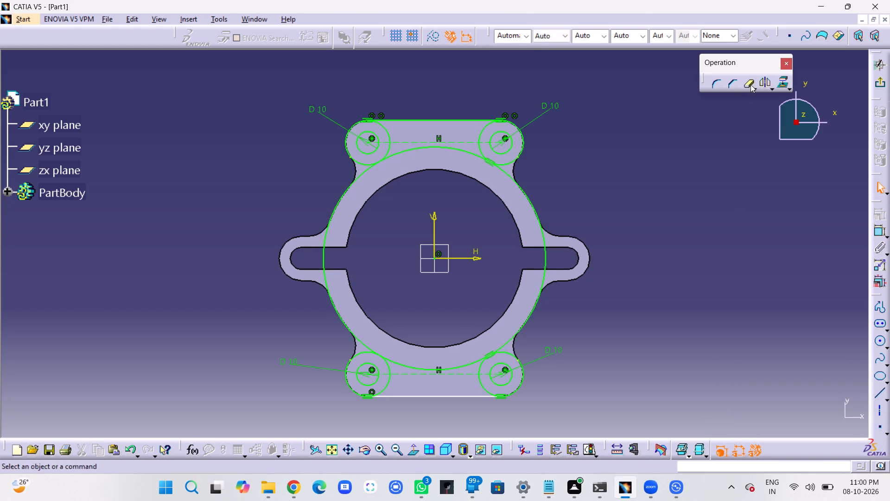
# Quick-trim the large circle's right and left portions between the lugs, keeping only the arcs bordering the upper and lower lugs.
pyautogui.click(750, 84)
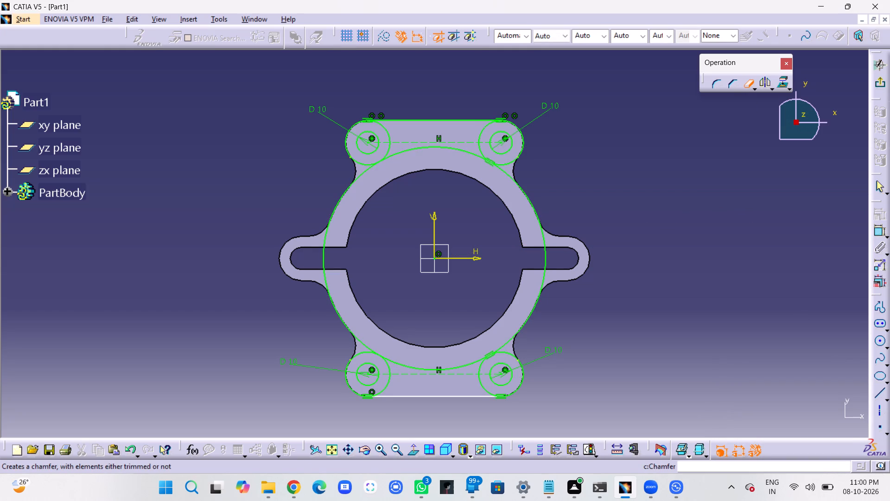
pyautogui.click(544, 239)
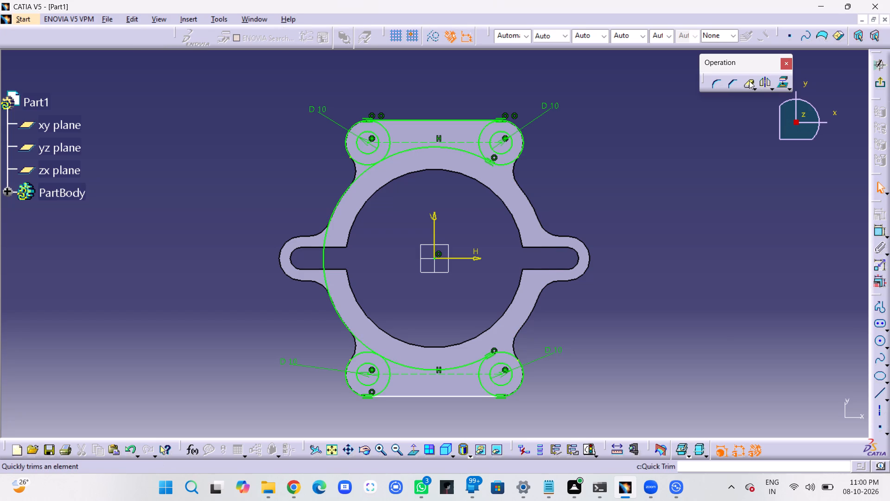
pyautogui.click(749, 81)
pyautogui.click(323, 260)
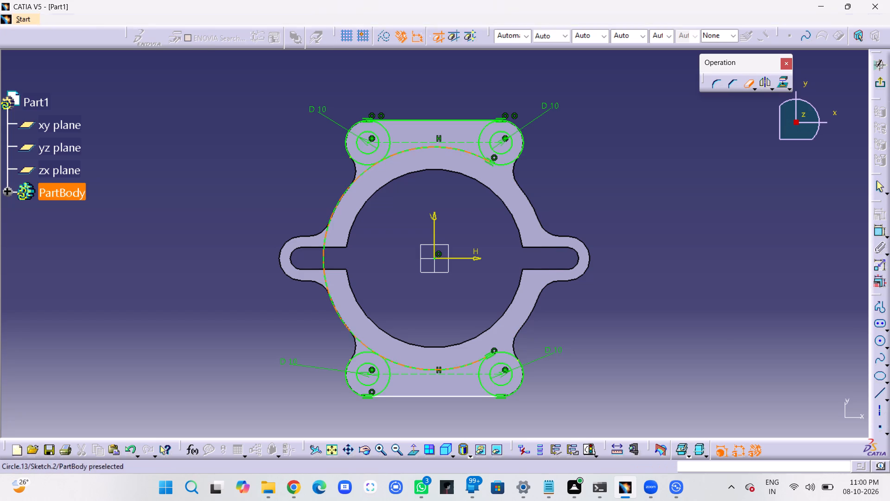
pyautogui.click(388, 254)
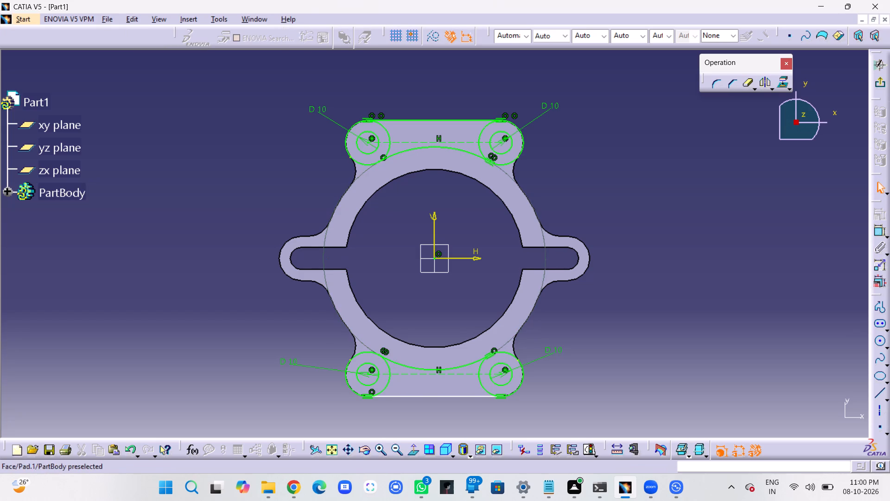
# Quick-trim the inner portions of all four lug end circles, leaving only the outer arcs that close the two lug outlines.
pyautogui.click(747, 86)
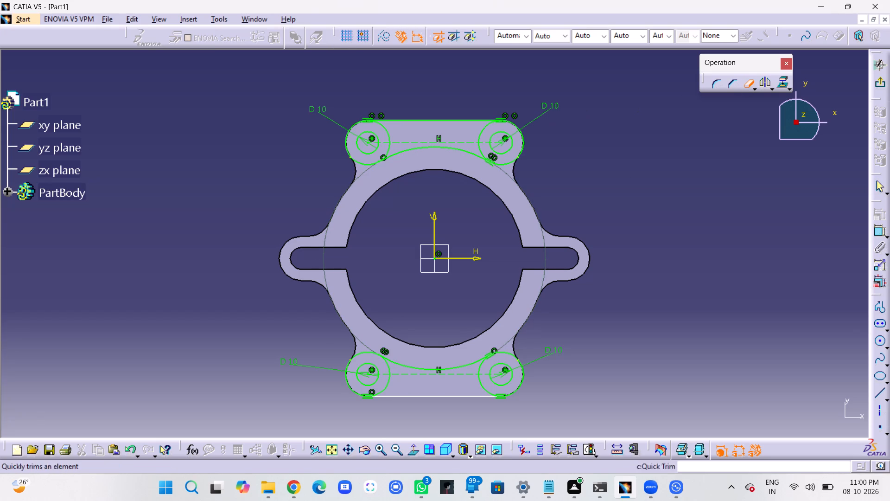
pyautogui.click(480, 133)
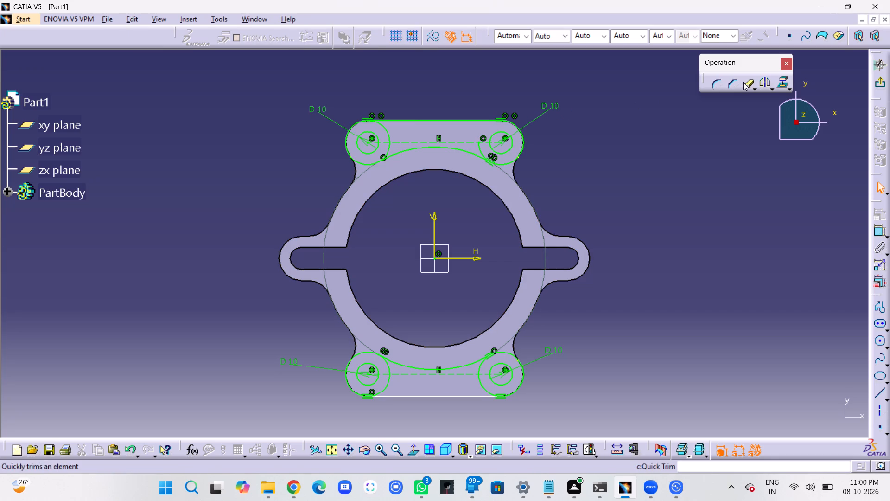
pyautogui.doubleClick(746, 82)
pyautogui.click(479, 149)
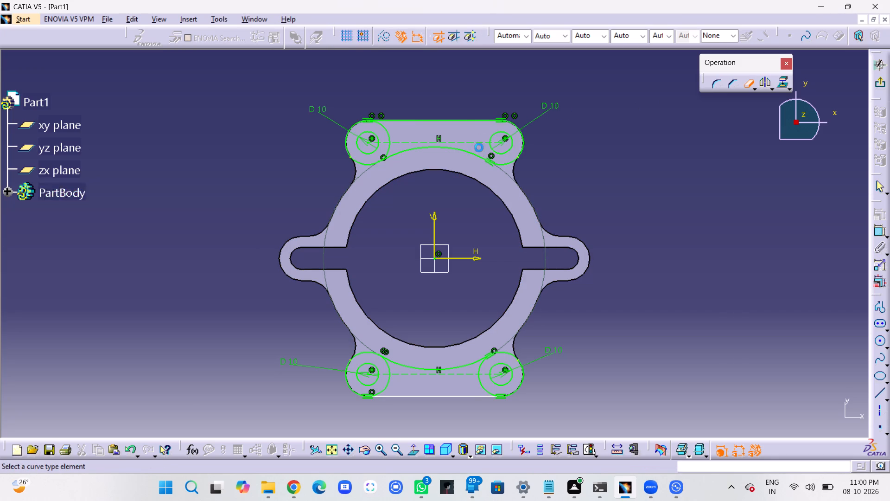
pyautogui.click(385, 132)
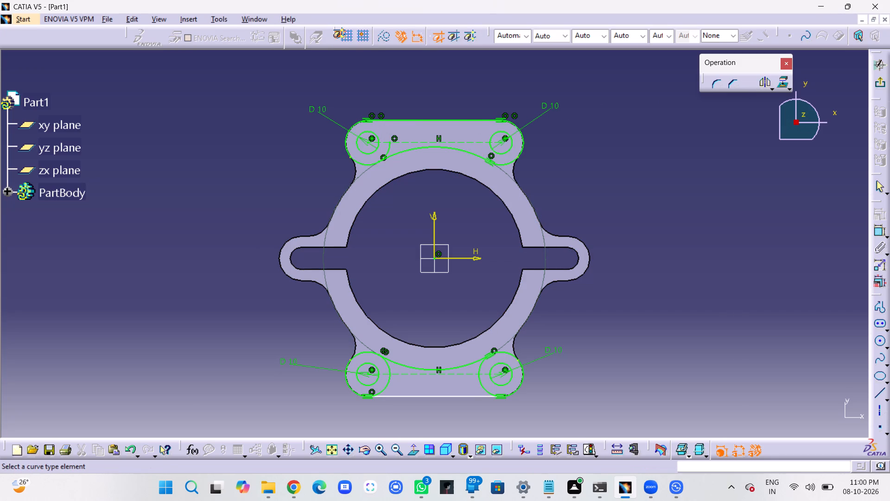
pyautogui.click(391, 148)
pyautogui.click(479, 369)
pyautogui.click(482, 383)
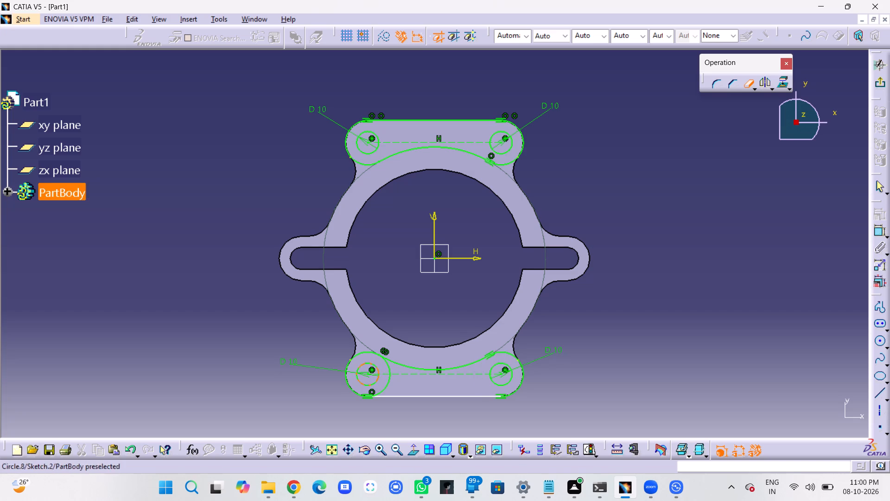
pyautogui.click(383, 388)
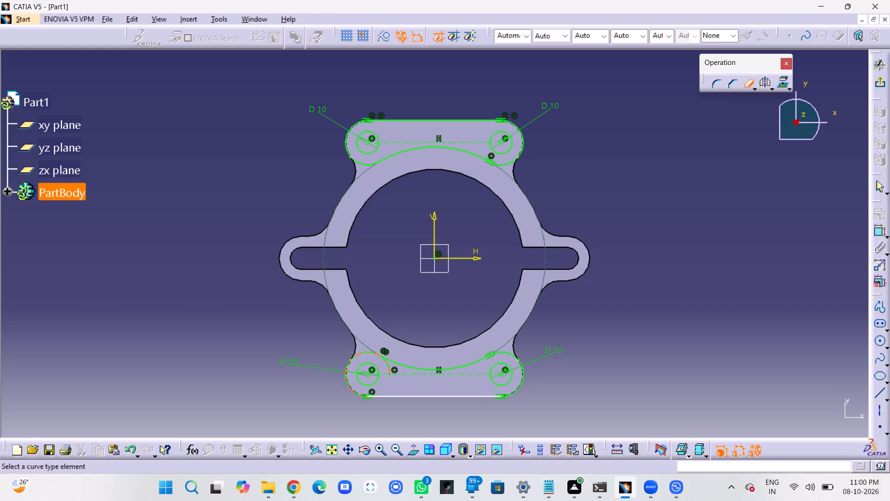
pyautogui.click(388, 369)
pyautogui.click(621, 358)
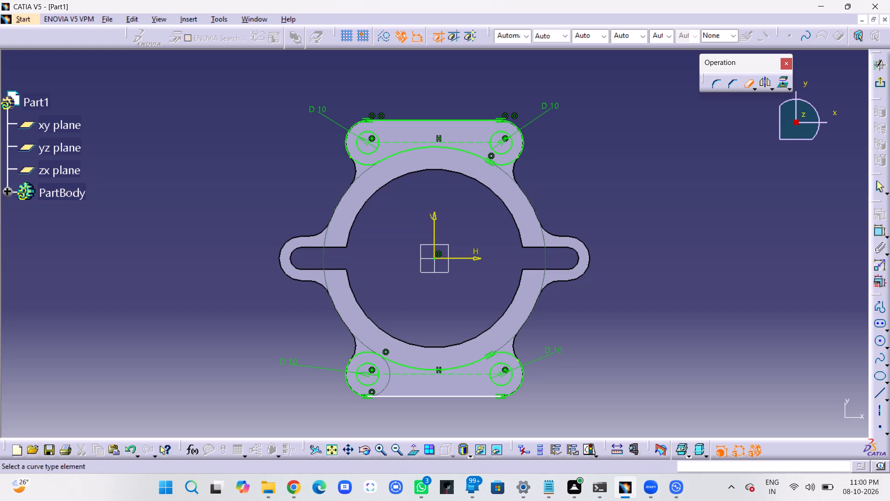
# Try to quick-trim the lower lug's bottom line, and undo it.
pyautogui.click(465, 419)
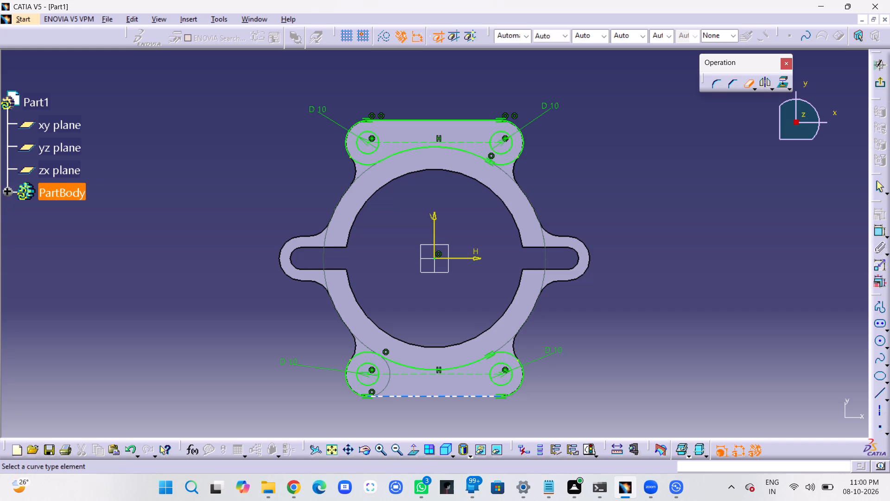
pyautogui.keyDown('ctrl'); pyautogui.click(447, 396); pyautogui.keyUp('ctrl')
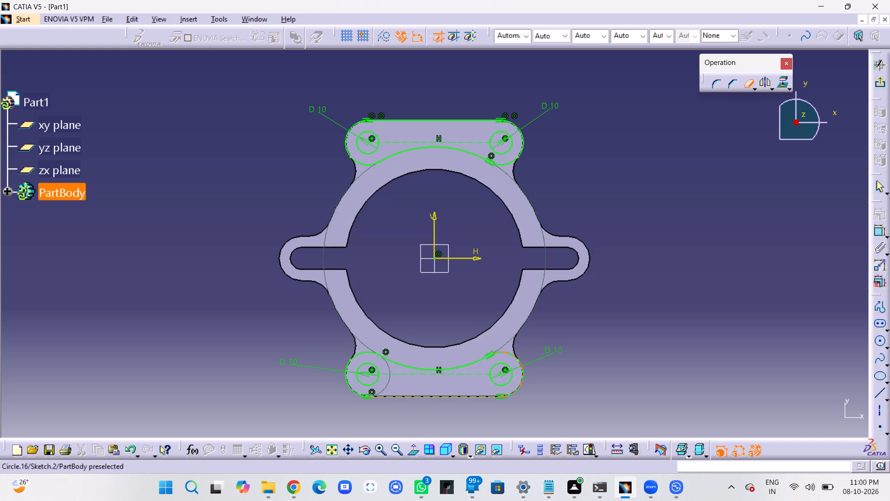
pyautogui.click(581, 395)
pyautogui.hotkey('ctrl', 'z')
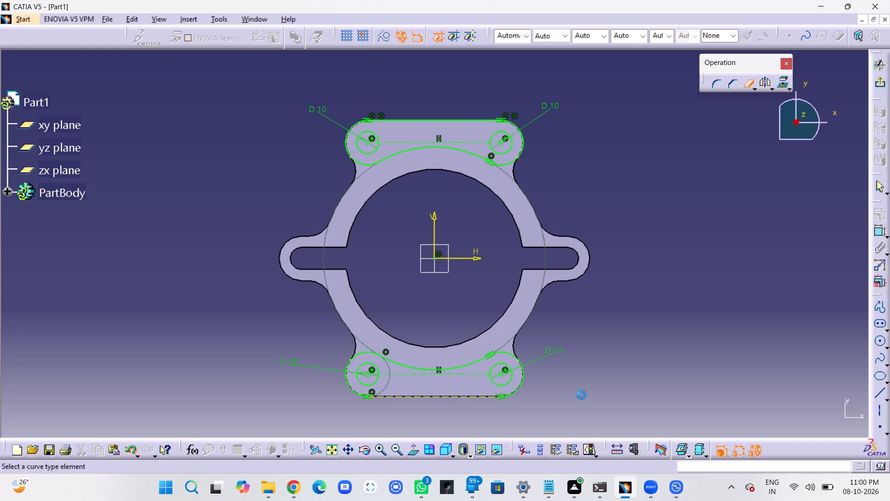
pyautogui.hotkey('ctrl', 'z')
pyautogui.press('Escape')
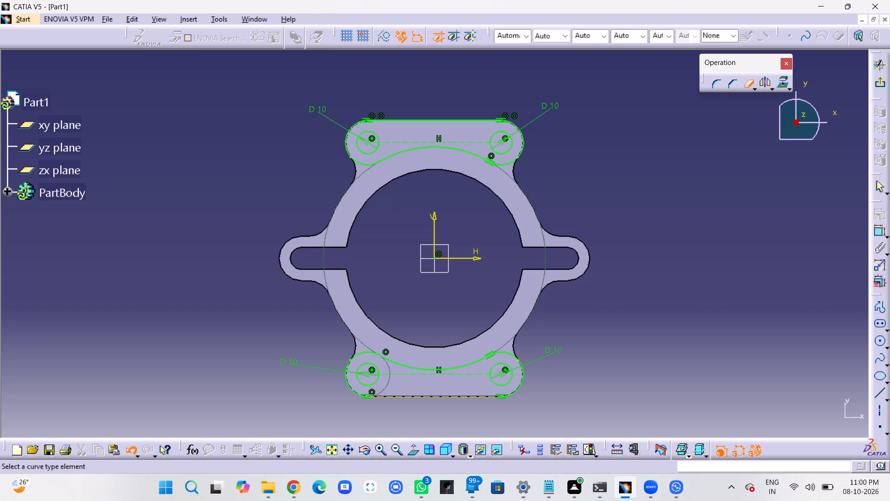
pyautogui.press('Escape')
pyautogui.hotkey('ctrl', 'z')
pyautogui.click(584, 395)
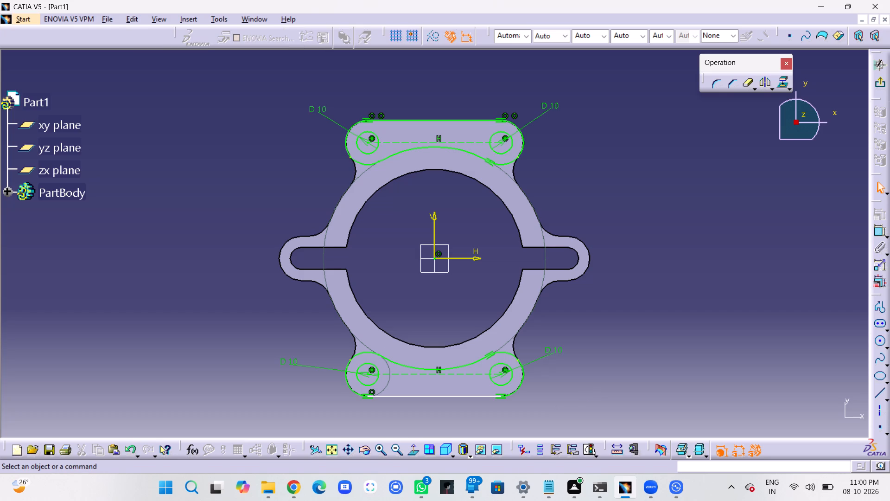
# Apply a tangency constraint between the lower lug's bottom line and its right end arc.
pyautogui.keyDown('ctrl'); pyautogui.click(464, 397); pyautogui.keyUp('ctrl')
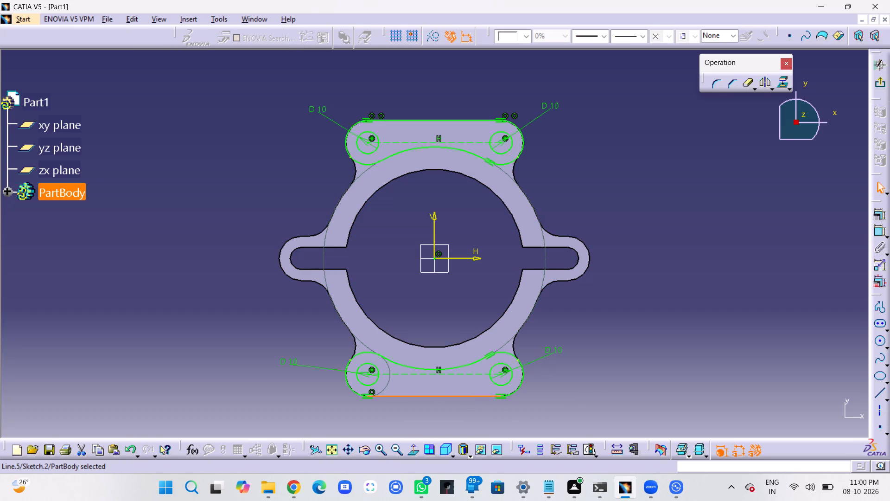
pyautogui.keyDown('ctrl'); pyautogui.click(516, 390); pyautogui.keyUp('ctrl')
pyautogui.click(883, 216)
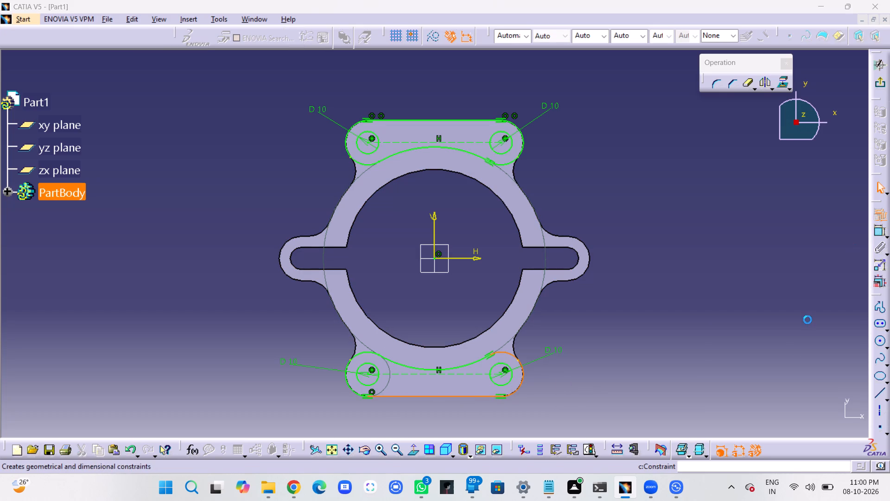
pyautogui.click(805, 335)
pyautogui.click(802, 423)
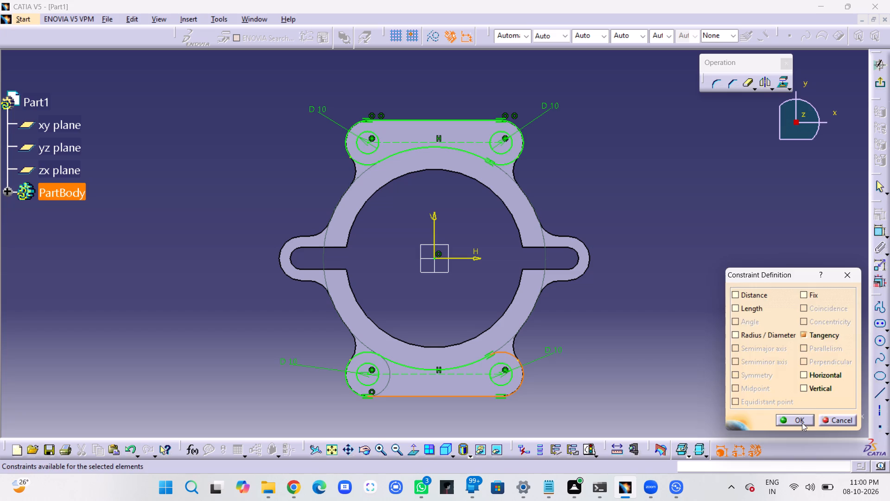
pyautogui.click(650, 375)
# Apply a tangency constraint between the lower lug's bottom line and its left end arc.
pyautogui.click(386, 395)
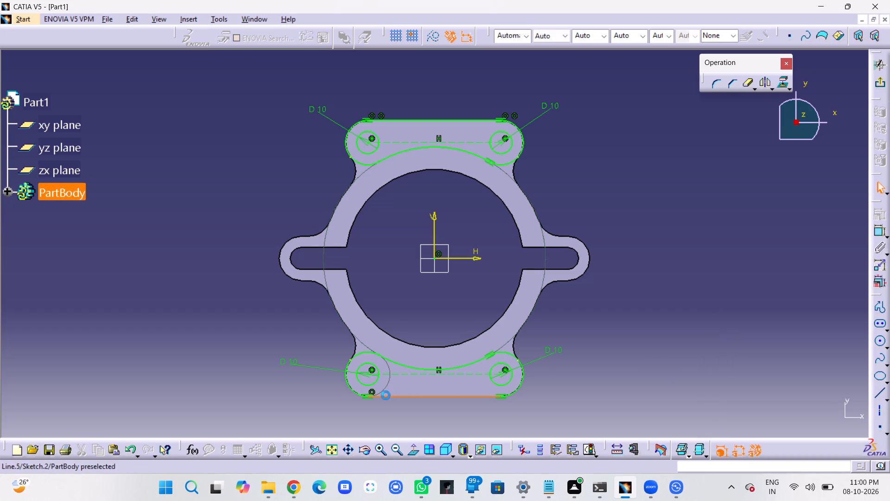
pyautogui.keyDown('ctrl'); pyautogui.click(359, 394); pyautogui.keyUp('ctrl')
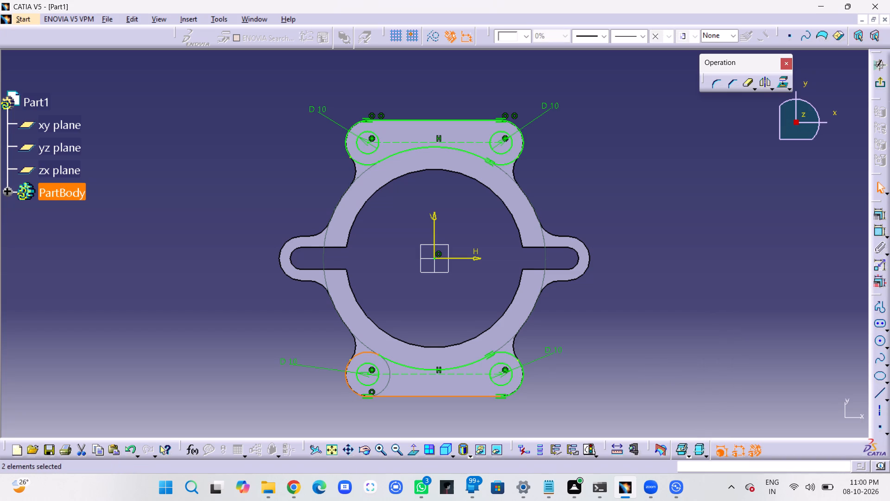
pyautogui.click(880, 213)
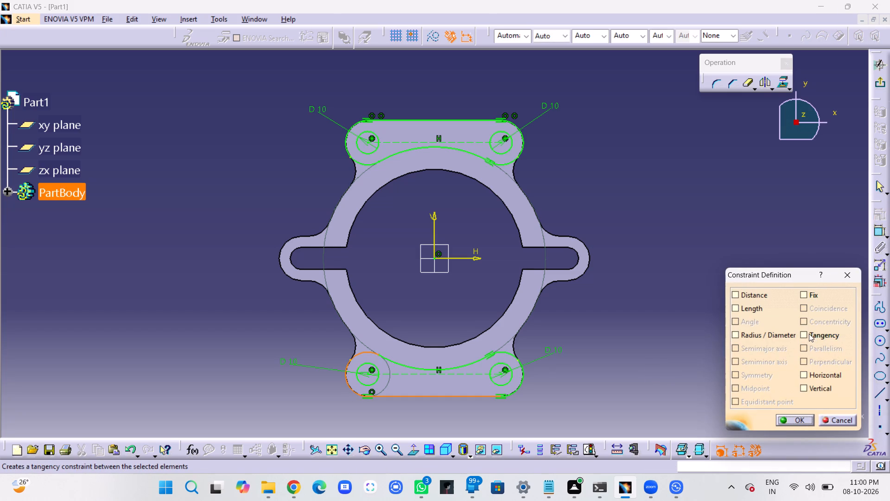
pyautogui.click(808, 333)
pyautogui.click(793, 419)
pyautogui.click(650, 379)
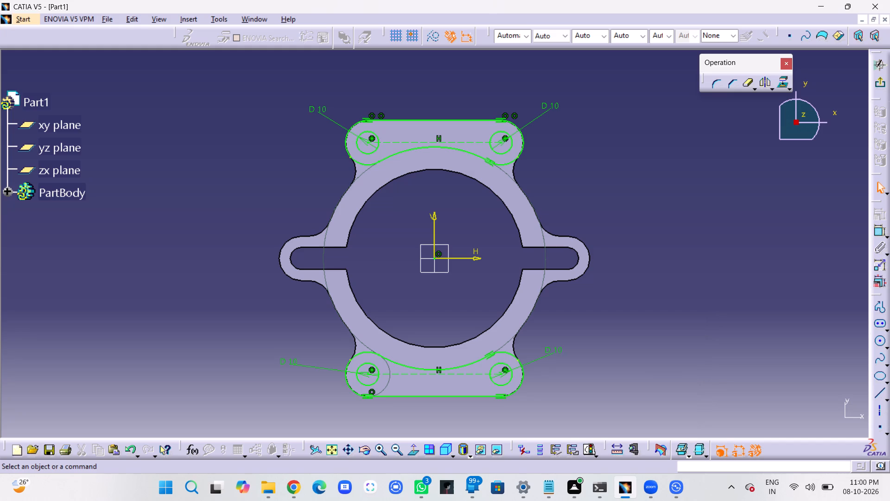
# Exit the sketch, then preview and complete the 20 mm pad of Sketch.2's lug outlines.
pyautogui.click(884, 84)
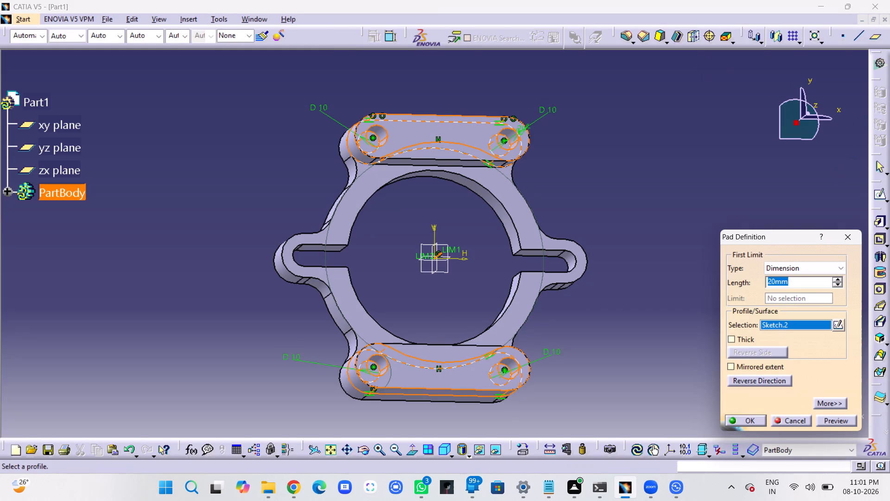
pyautogui.moveTo(633, 384); pyautogui.dragTo(437, 259, button='middle')
pyautogui.moveTo(633, 384); pyautogui.dragTo(437, 259, button='right')
pyautogui.click(835, 420)
pyautogui.click(756, 421)
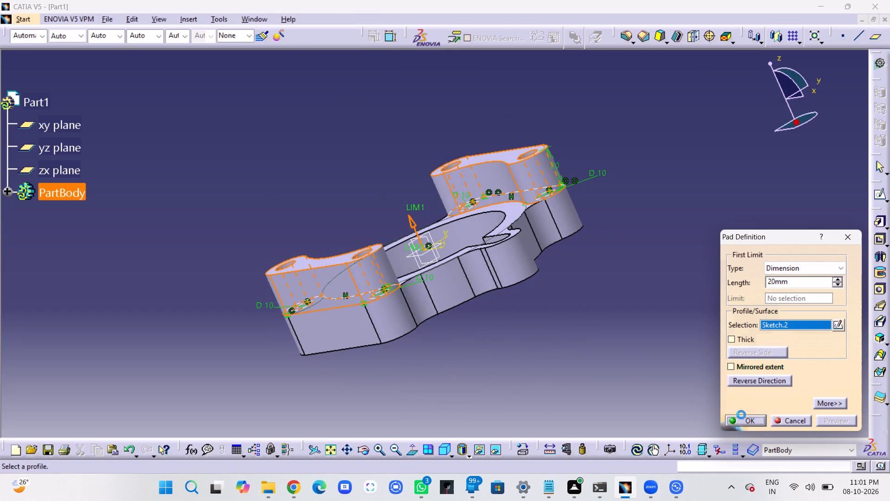
pyautogui.click(592, 363)
# Start a new sketch on the xy plane and project the circular edges of the four lug holes into it.
pyautogui.moveTo(497, 355); pyautogui.dragTo(610, 383, button='middle')
pyautogui.moveTo(497, 356); pyautogui.dragTo(610, 383, button='right')
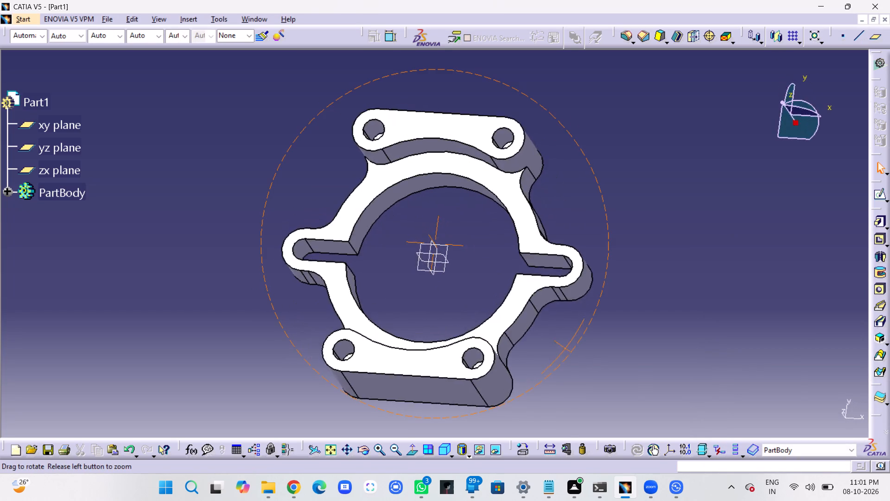
pyautogui.moveTo(610, 383); pyautogui.dragTo(579, 377, button='middle')
pyautogui.moveTo(610, 383); pyautogui.dragTo(579, 377, button='right')
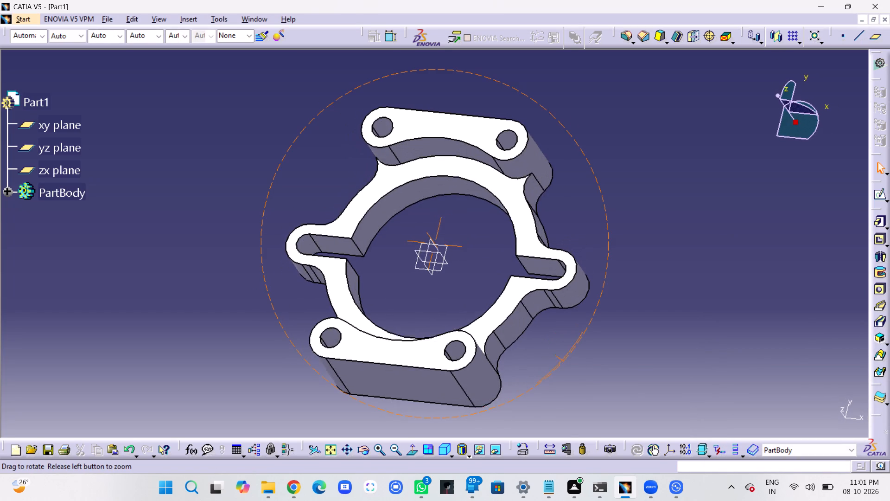
pyautogui.moveTo(579, 377); pyautogui.dragTo(575, 375, button='middle')
pyautogui.moveTo(579, 377); pyautogui.dragTo(575, 375, button='right')
pyautogui.click(448, 251)
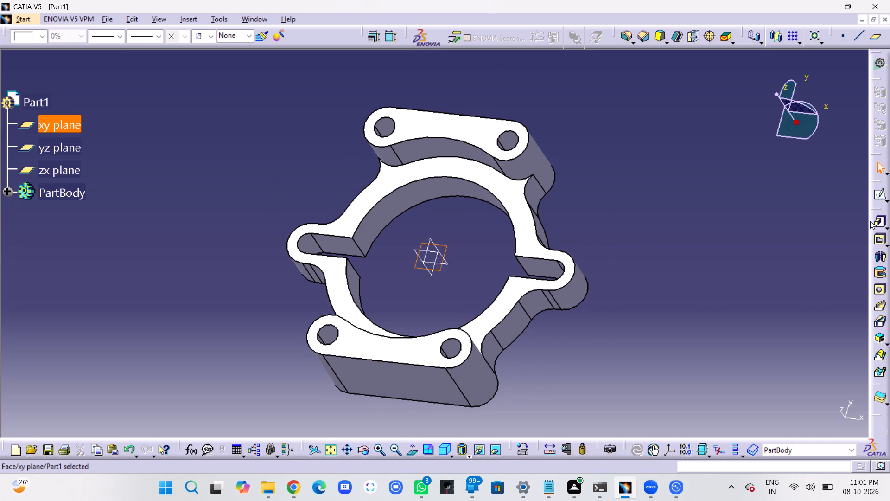
pyautogui.click(876, 197)
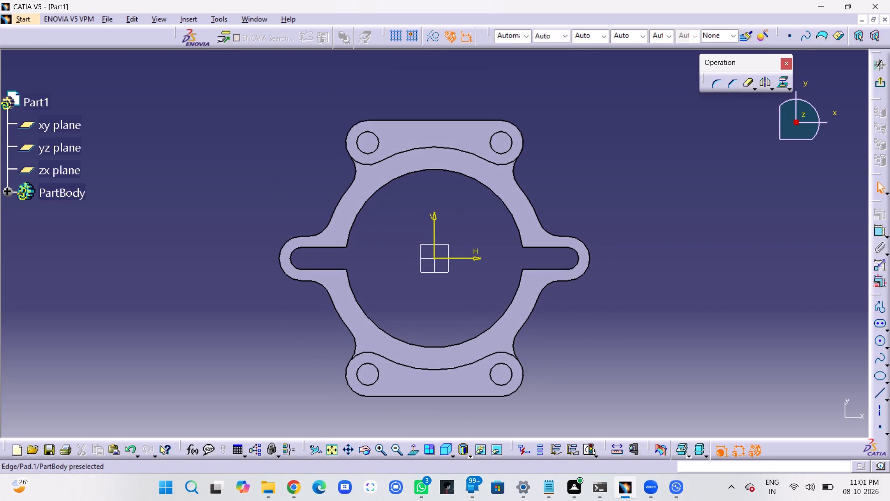
pyautogui.click(508, 147)
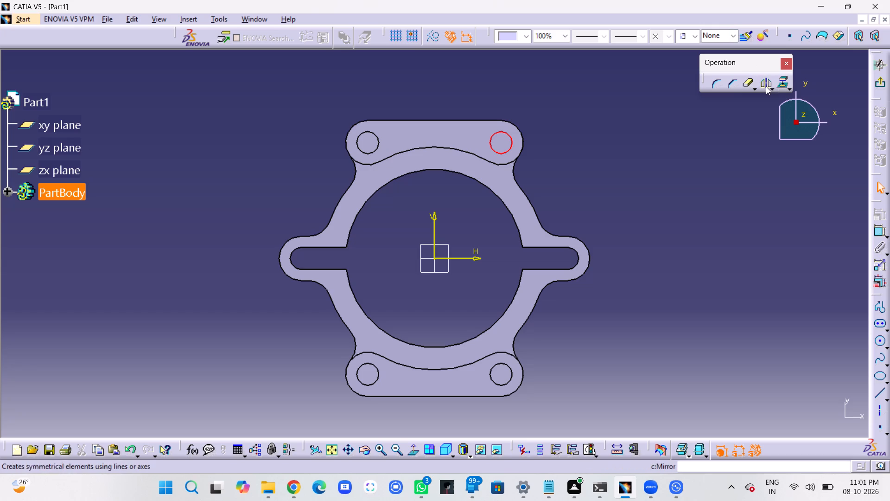
pyautogui.click(780, 85)
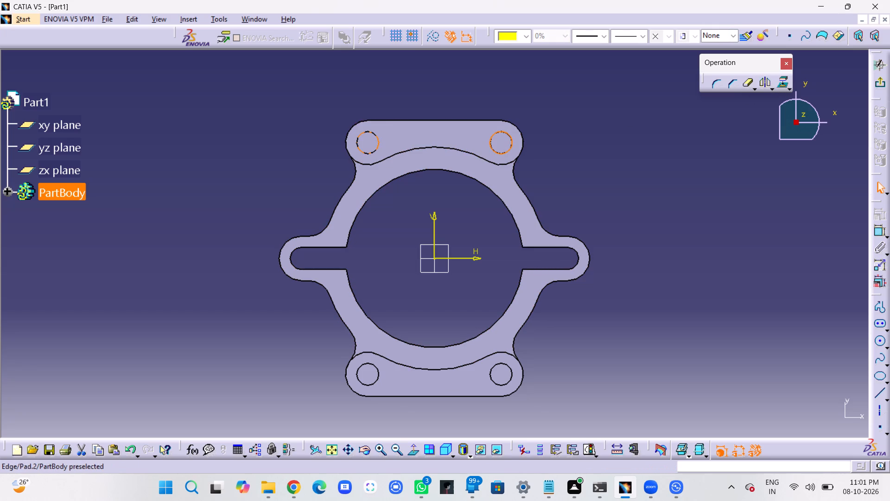
pyautogui.click(375, 150)
pyautogui.click(782, 86)
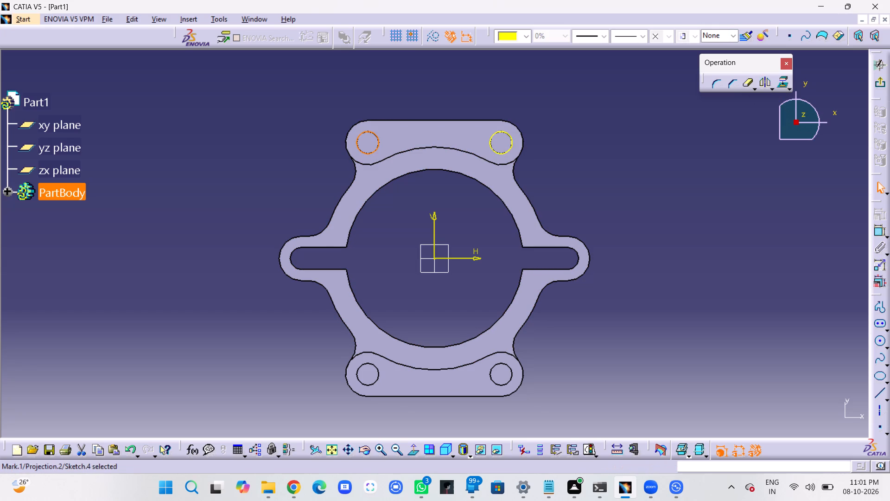
pyautogui.click(673, 315)
pyautogui.click(508, 376)
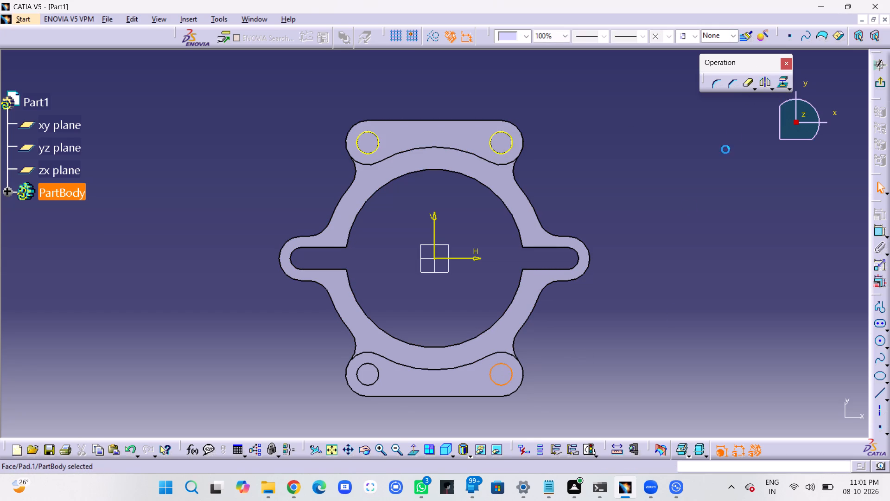
pyautogui.click(781, 80)
pyautogui.click(676, 268)
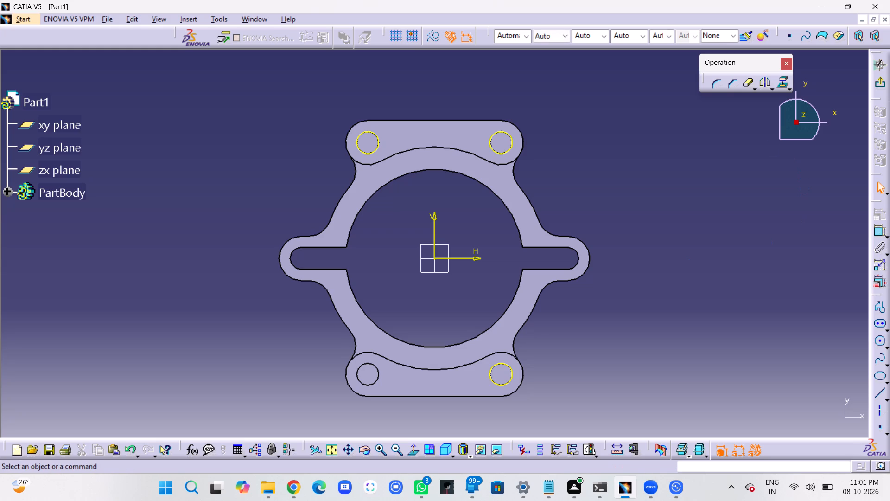
pyautogui.click(375, 383)
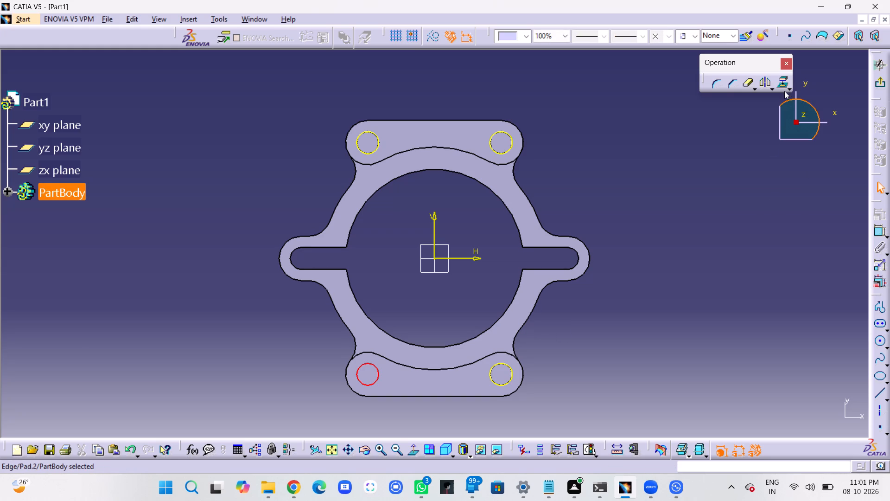
pyautogui.click(781, 85)
pyautogui.click(723, 318)
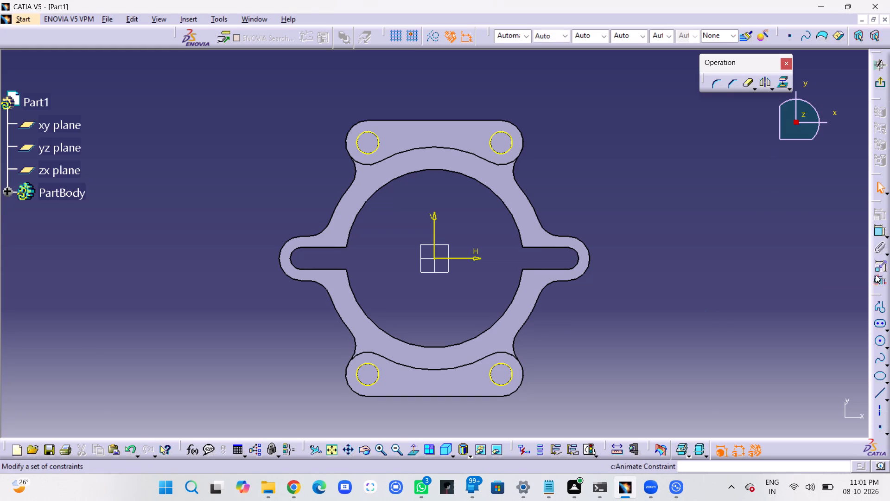
# Exit the sketch and cut a 20 mm deep pocket from the four projected hole circles, keeping the default direction.
pyautogui.click(880, 86)
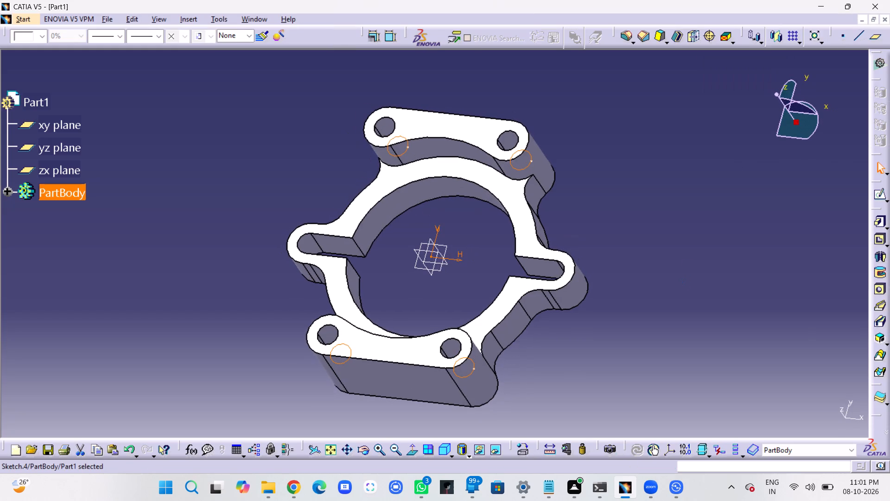
pyautogui.click(878, 235)
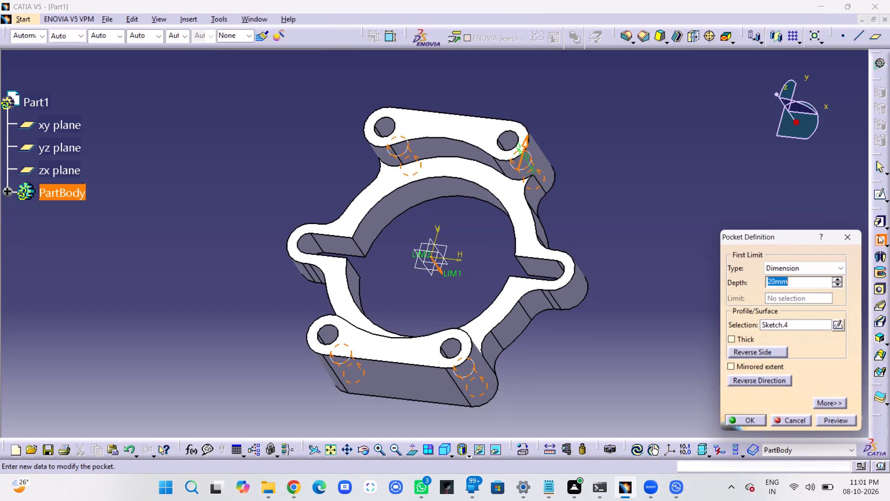
pyautogui.click(764, 383)
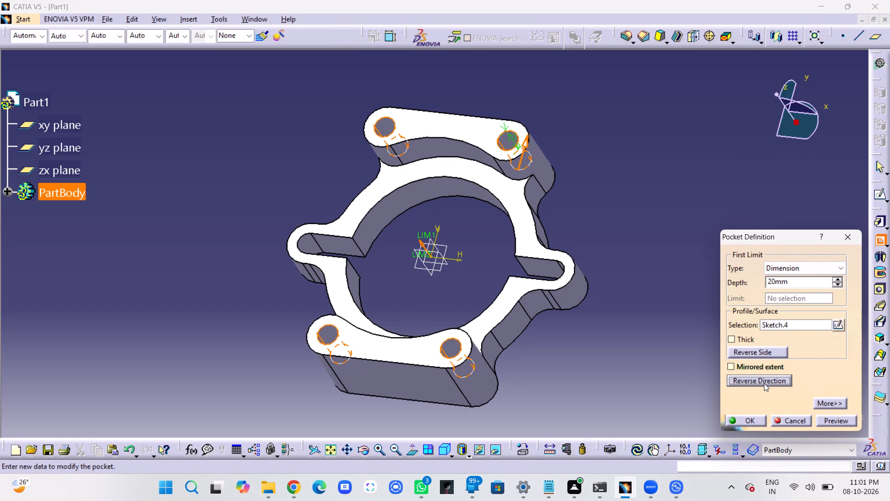
pyautogui.click(764, 383)
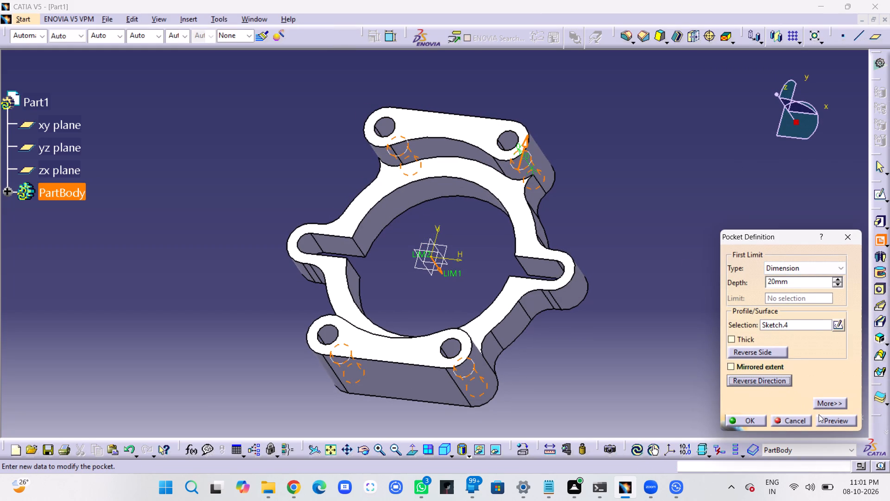
pyautogui.click(827, 422)
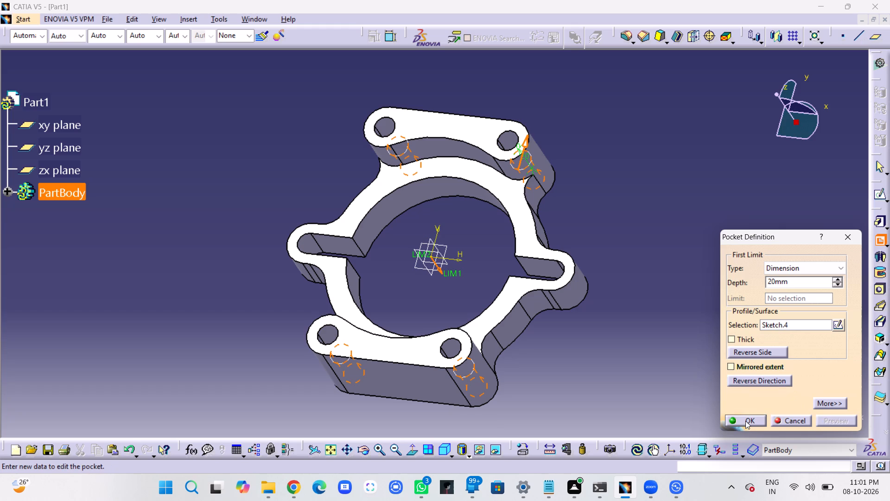
pyautogui.click(745, 421)
pyautogui.click(615, 351)
# Start a sketch on the xy plane and draw a construction circle of about 44.8 mm radius centred on the origin.
pyautogui.moveTo(615, 351); pyautogui.dragTo(687, 367, button='middle')
pyautogui.moveTo(640, 359); pyautogui.dragTo(687, 367, button='right')
pyautogui.moveTo(591, 361); pyautogui.dragTo(684, 381, button='middle')
pyautogui.moveTo(591, 361); pyautogui.dragTo(684, 381, button='right')
pyautogui.moveTo(426, 253); pyautogui.dragTo(488, 295, button='middle')
pyautogui.moveTo(428, 253); pyautogui.dragTo(488, 295, button='right')
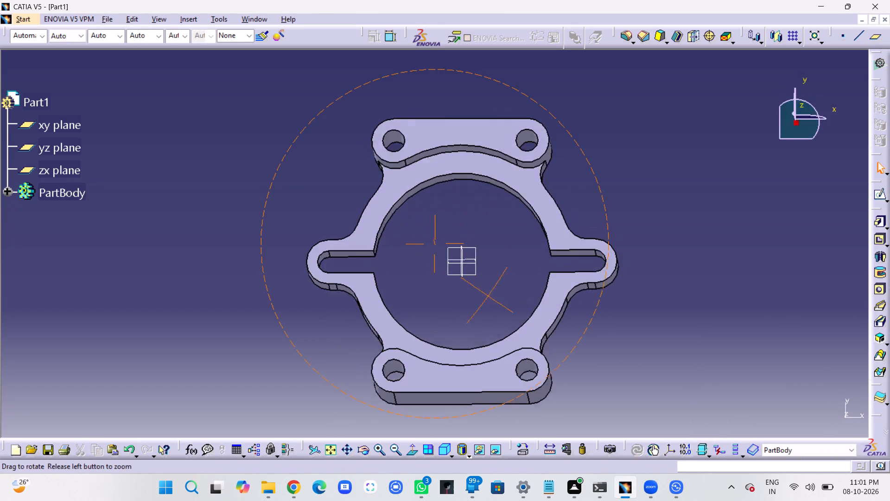
pyautogui.moveTo(488, 295); pyautogui.dragTo(444, 295, button='middle')
pyautogui.moveTo(488, 295); pyautogui.dragTo(444, 295, button='right')
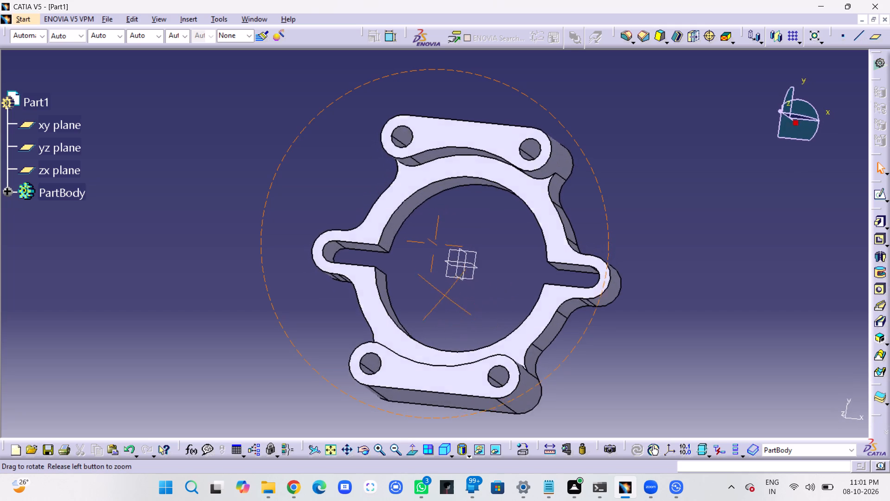
pyautogui.moveTo(444, 295); pyautogui.dragTo(429, 283, button='middle')
pyautogui.moveTo(444, 295); pyautogui.dragTo(434, 282, button='right')
pyautogui.click(470, 278)
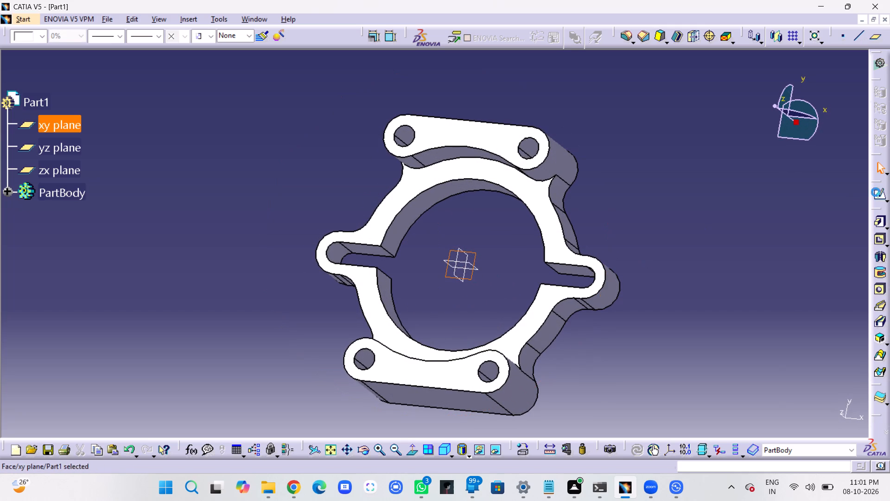
pyautogui.click(879, 196)
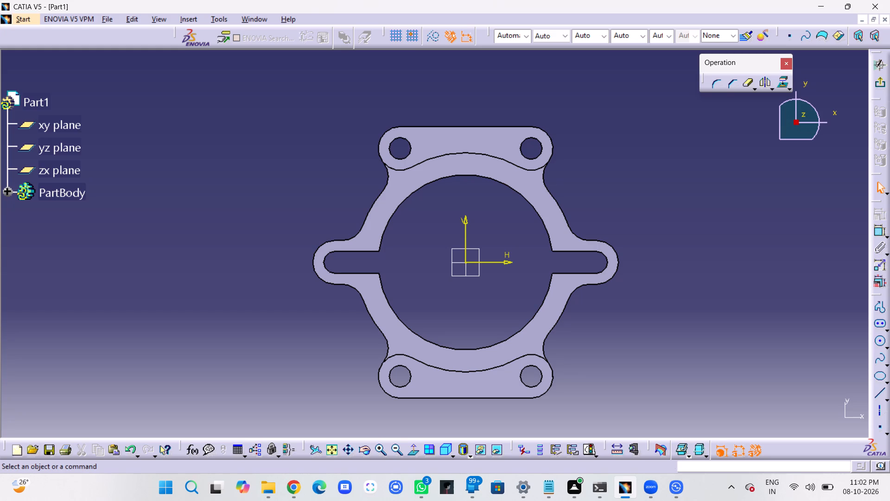
pyautogui.click(882, 340)
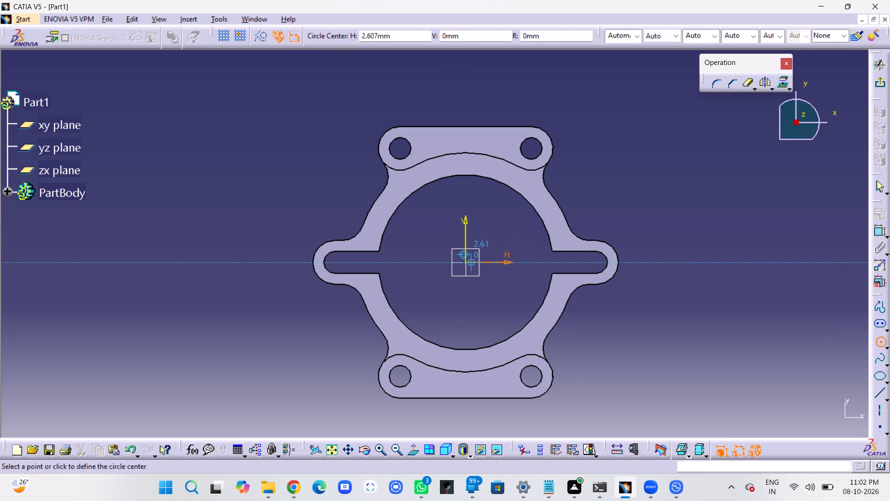
pyautogui.click(466, 262)
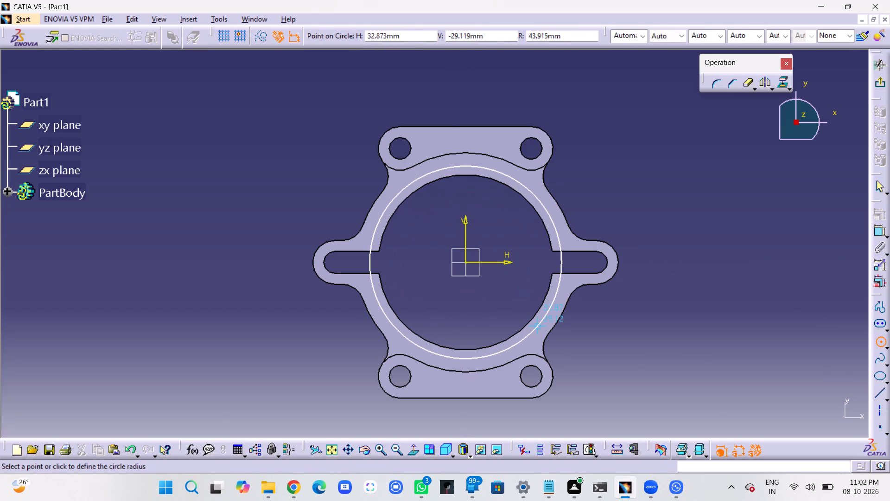
pyautogui.click(538, 329)
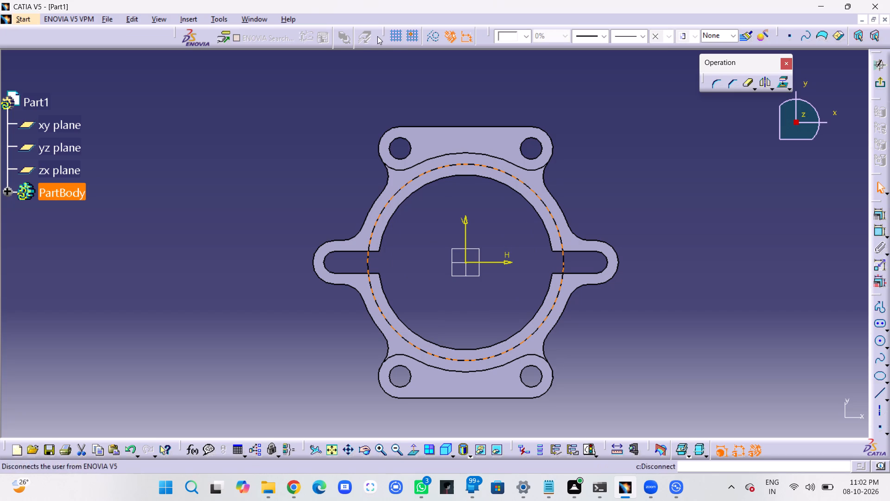
pyautogui.click(431, 38)
pyautogui.click(650, 170)
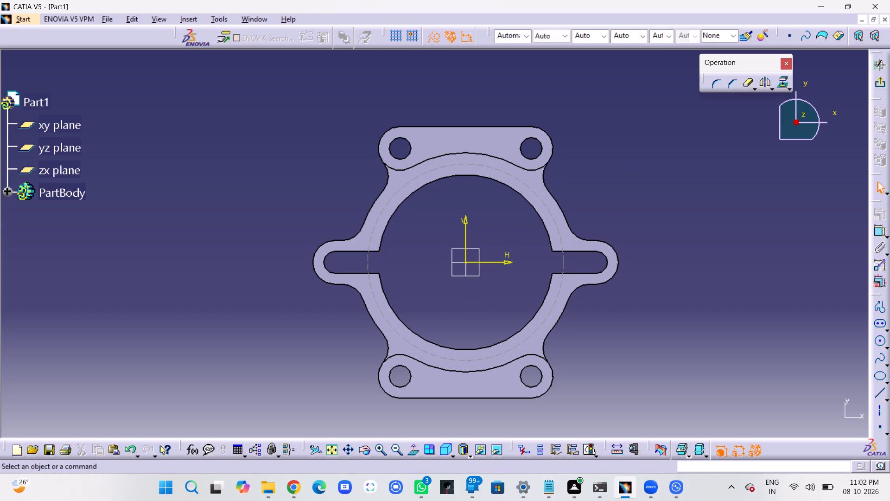
pyautogui.click(437, 35)
pyautogui.click(814, 271)
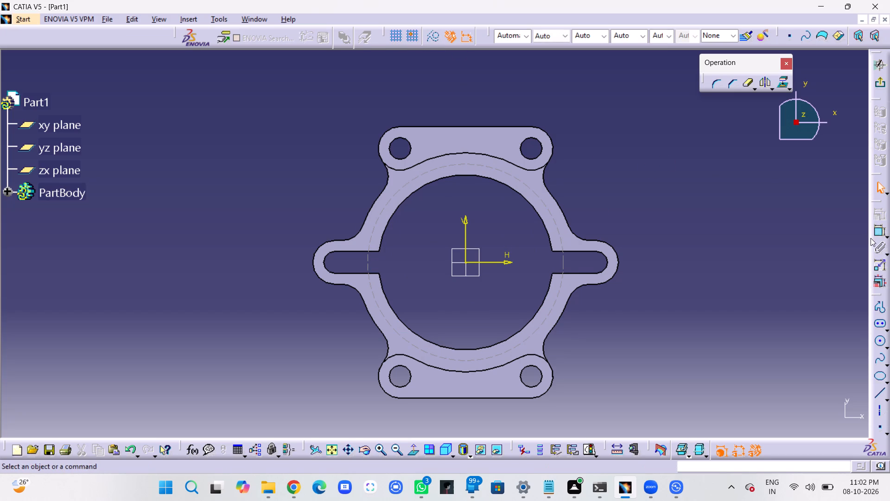
# Dimension the construction circle as a diameter and set it to 90 mm.
pyautogui.click(877, 231)
pyautogui.click(547, 205)
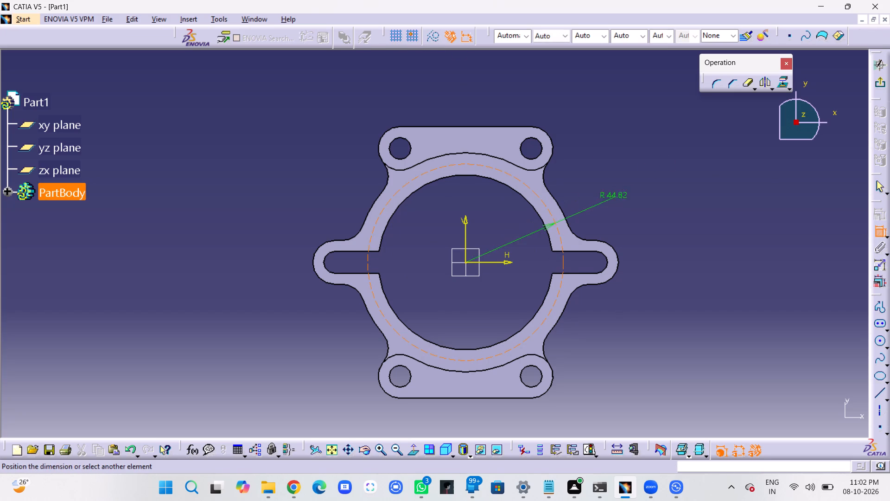
pyautogui.click(633, 182)
pyautogui.doubleClick(640, 182)
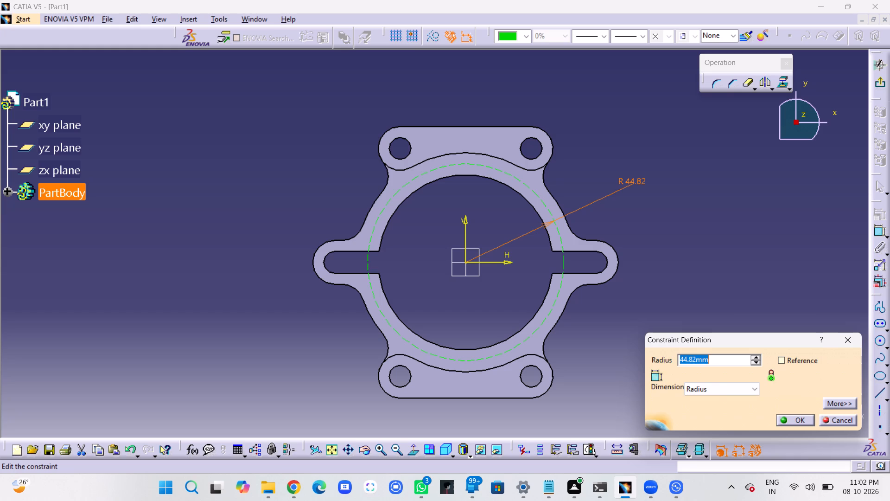
pyautogui.click(714, 388)
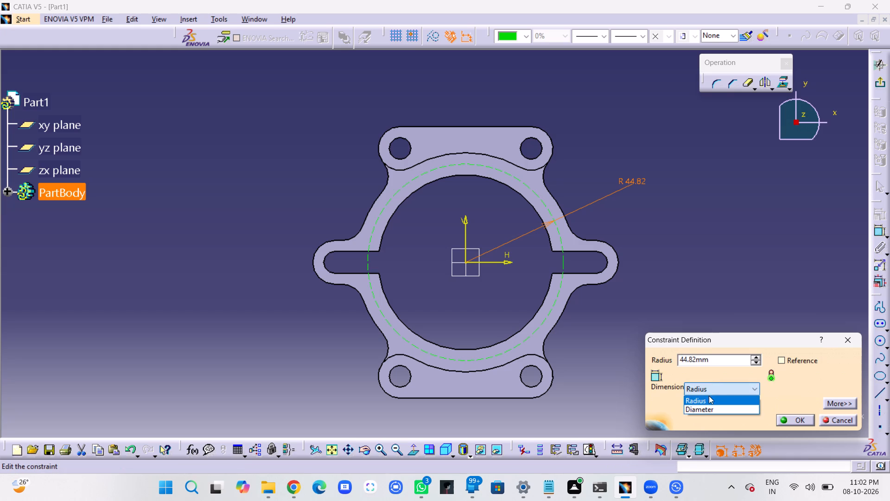
pyautogui.click(708, 408)
pyautogui.doubleClick(723, 362)
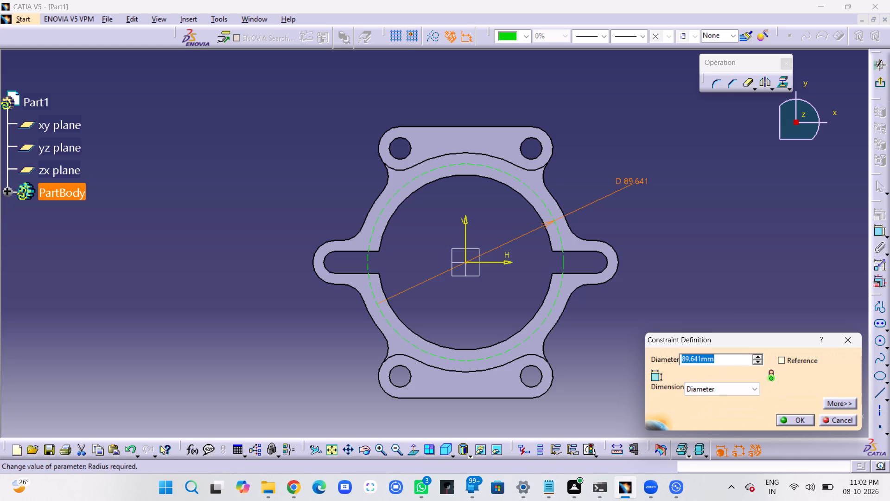
pyautogui.write('90')
pyautogui.press('Return')
pyautogui.click(739, 366)
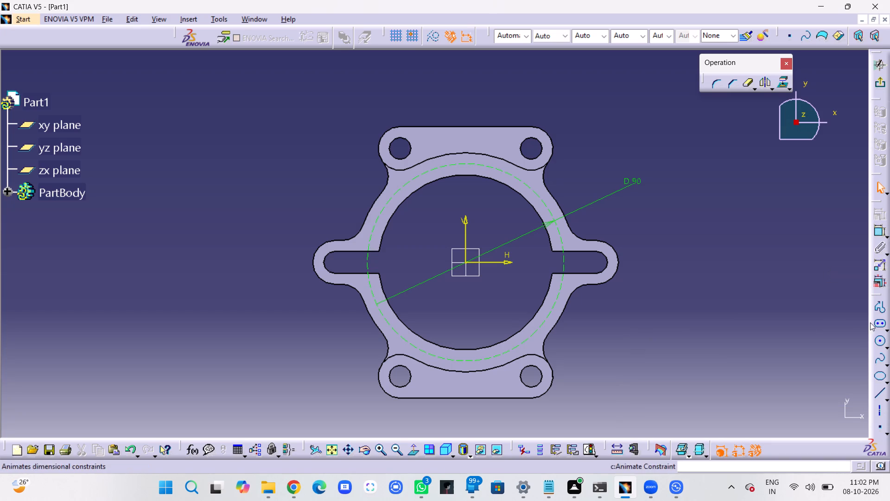
# Draw a small circle centred on the topmost point of the construction circle and set its diameter to 8 mm.
pyautogui.click(879, 342)
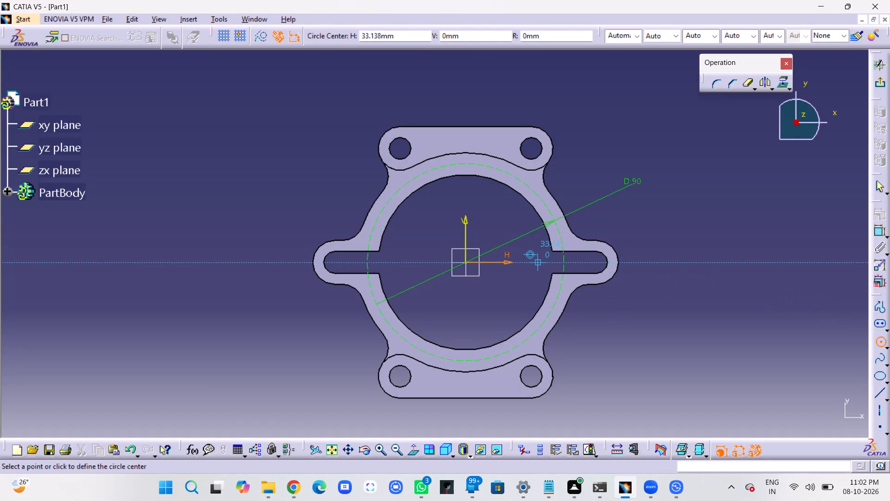
pyautogui.click(464, 164)
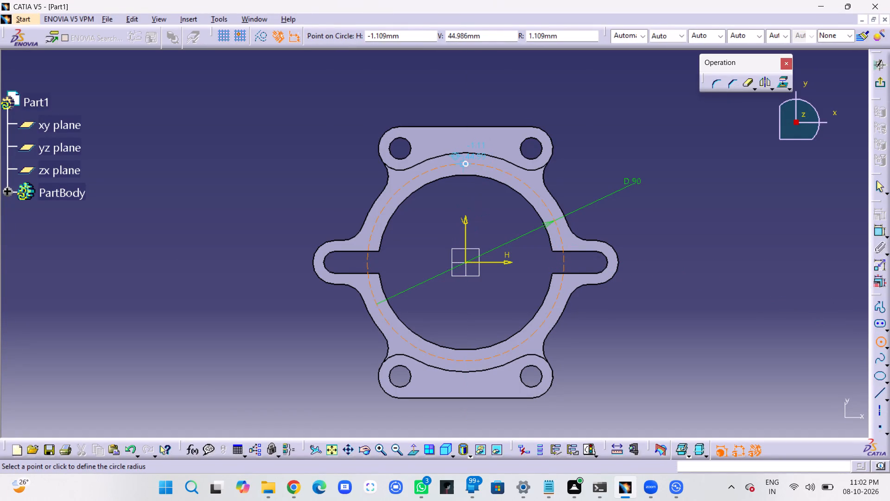
pyautogui.click(467, 170)
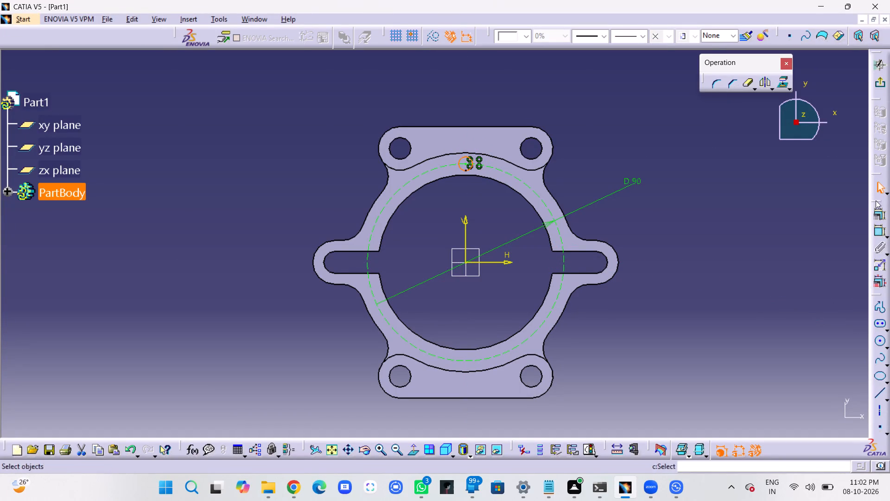
pyautogui.click(875, 230)
pyautogui.click(527, 96)
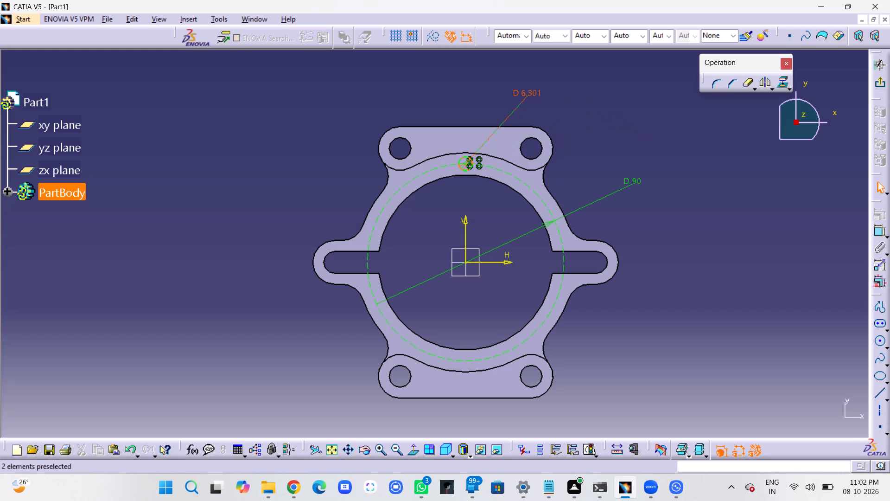
pyautogui.doubleClick(536, 94)
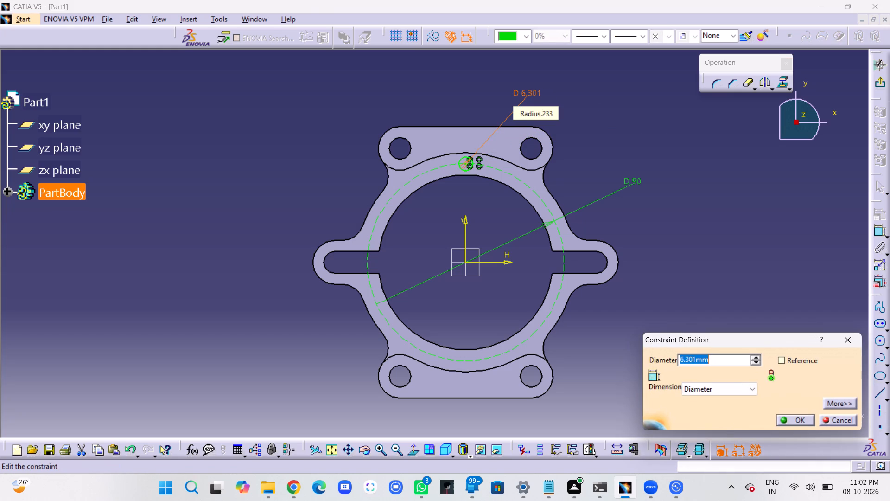
pyautogui.press('8')
pyautogui.press('Return')
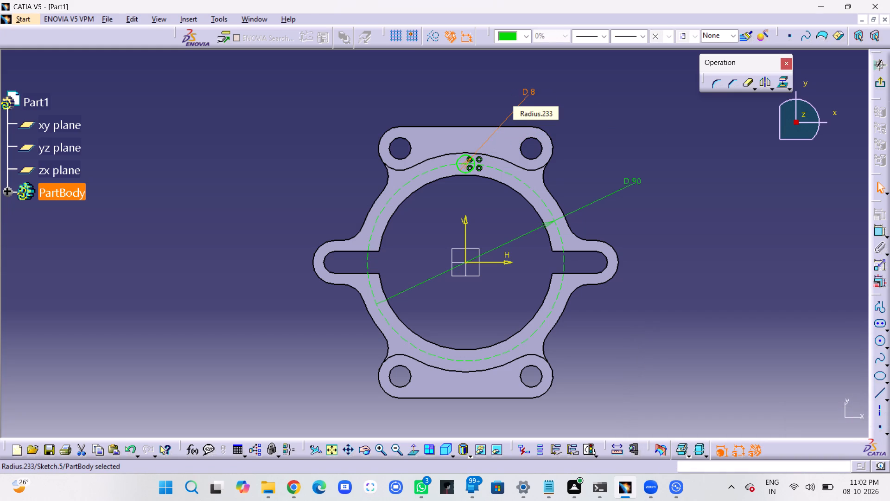
pyautogui.click(666, 152)
pyautogui.click(635, 79)
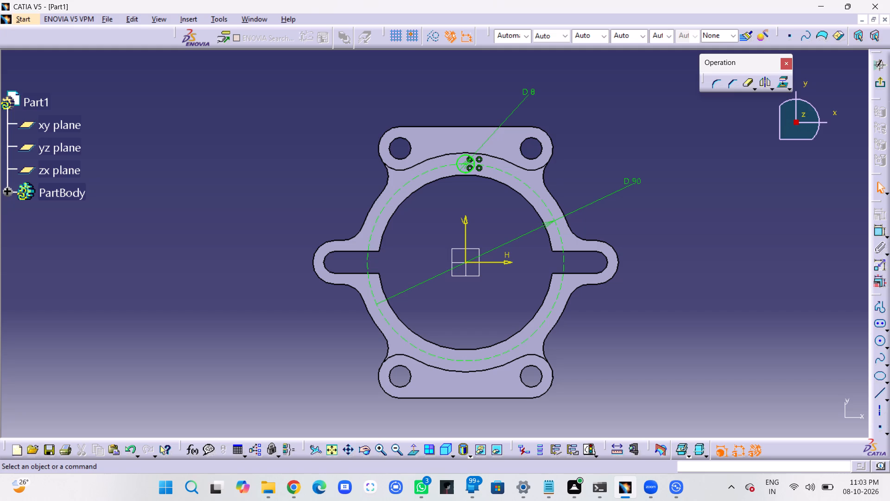
# Draw a vertical axis line from the origin up through the centre of the 8 mm circle.
pyautogui.click(879, 411)
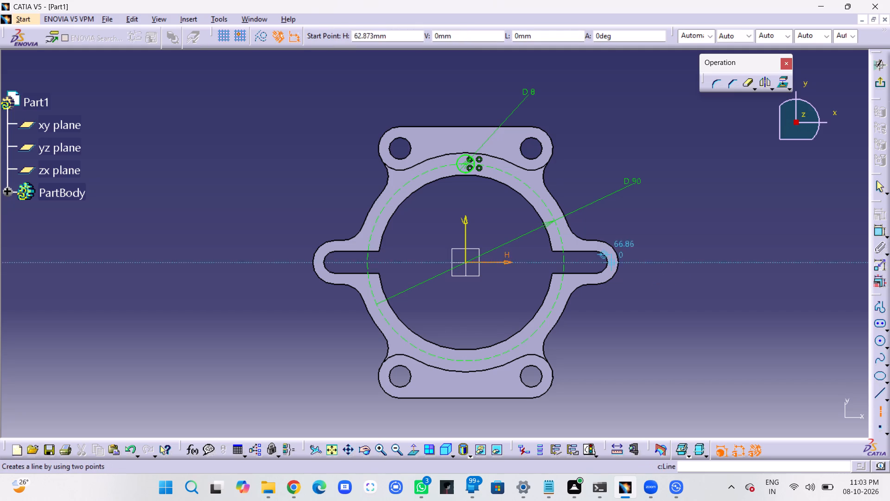
pyautogui.click(465, 262)
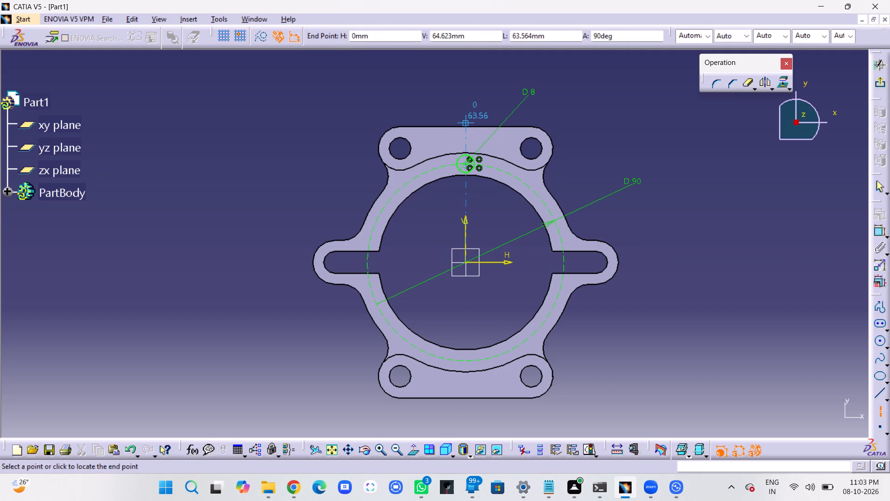
pyautogui.click(465, 102)
pyautogui.click(495, 76)
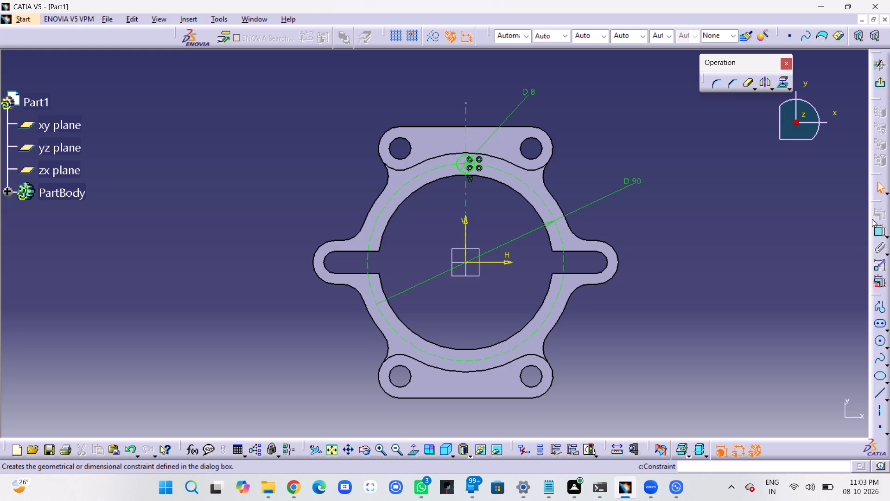
# Rotate the 8 mm circle about the origin in duplicate mode with 5 instances at 300 degrees.
pyautogui.click(773, 89)
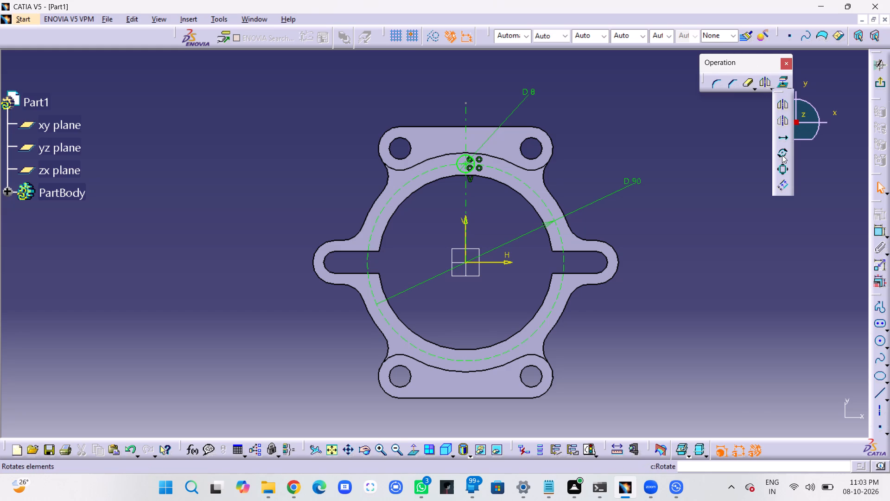
pyautogui.click(782, 154)
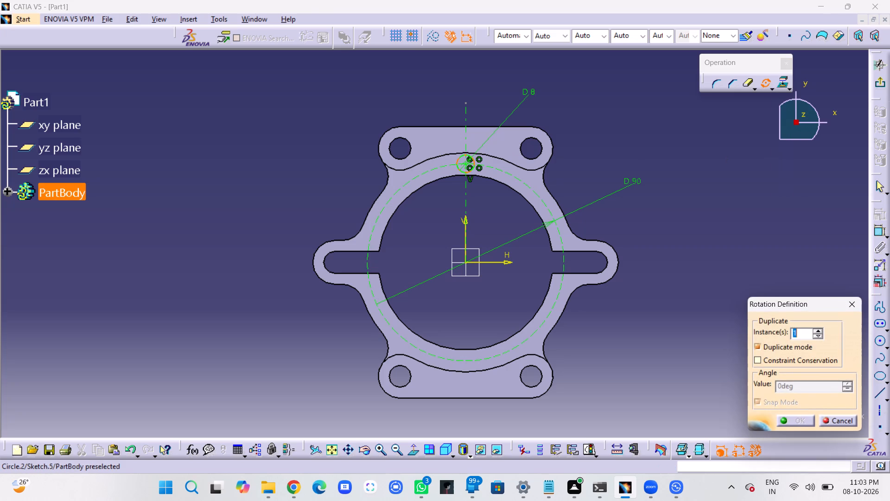
pyautogui.press('5')
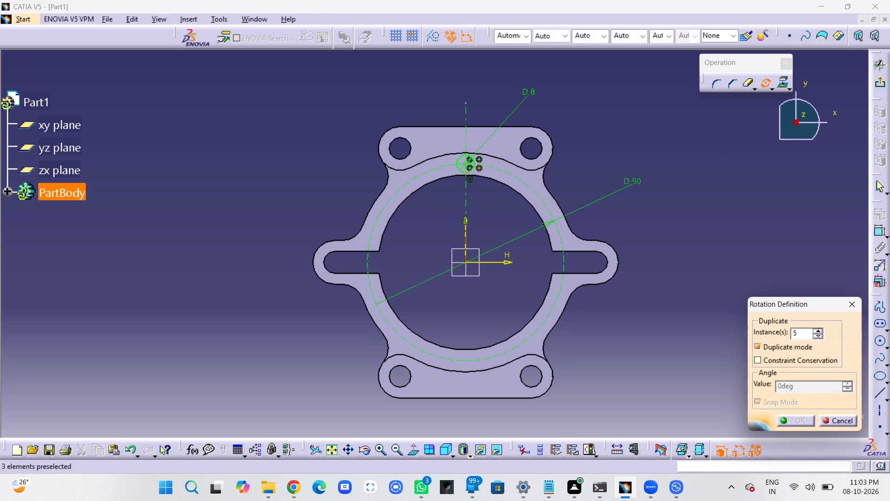
pyautogui.click(472, 167)
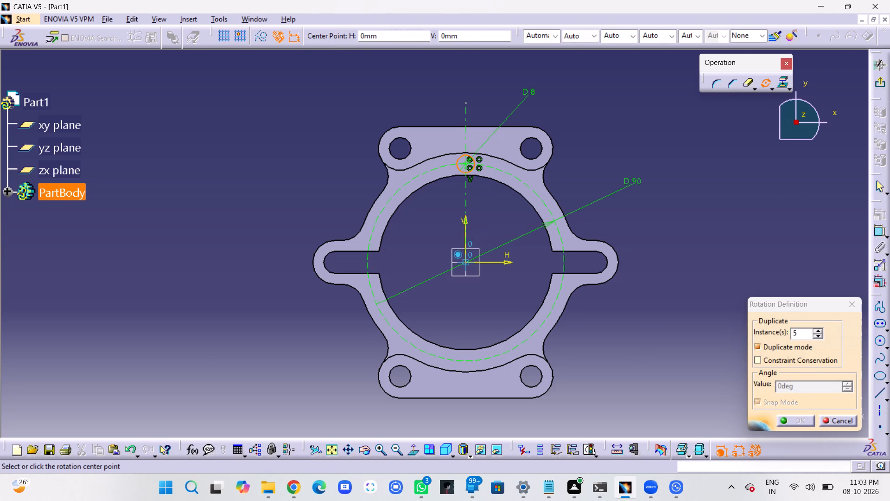
pyautogui.click(466, 261)
pyautogui.click(648, 262)
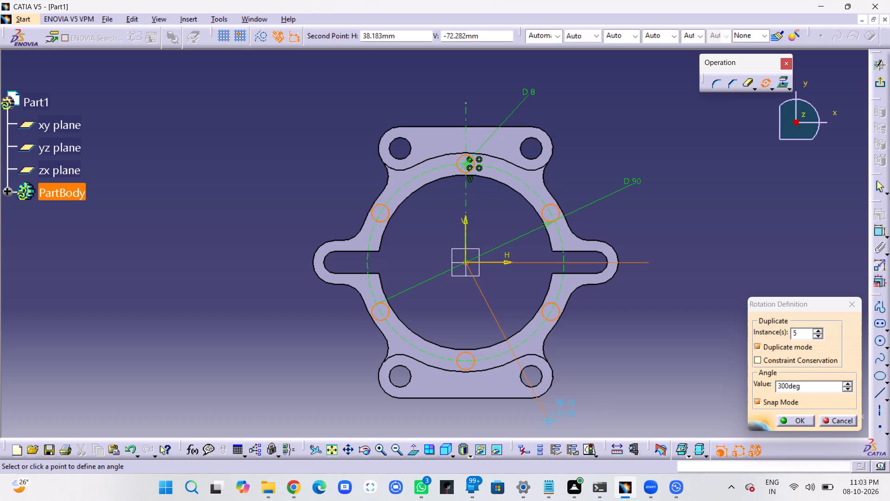
pyautogui.click(550, 421)
pyautogui.click(636, 357)
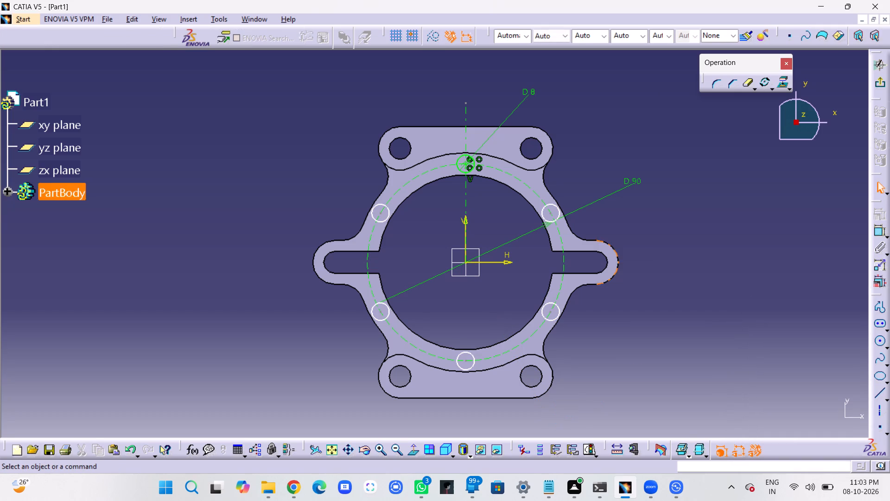
# Draw an inclined axis line about 73 mm long at 30 degrees from the origin through the upper-right rotated circle's centre.
pyautogui.click(878, 408)
pyautogui.click(466, 260)
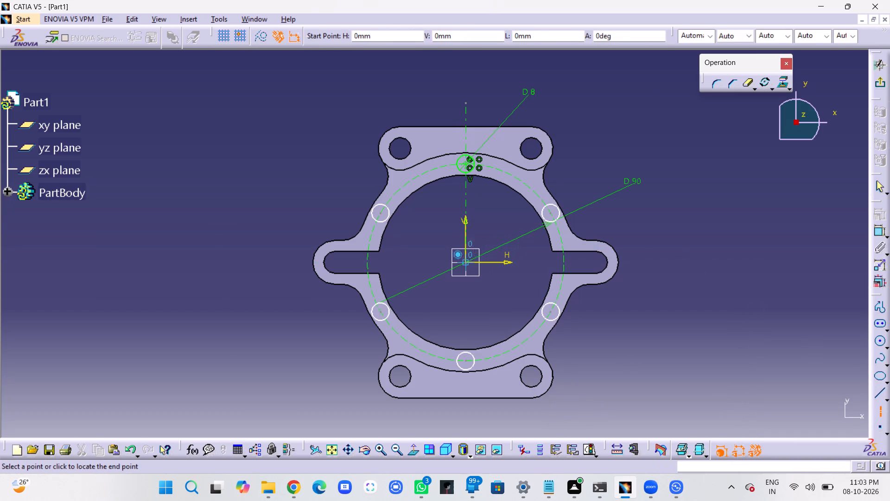
pyautogui.click(604, 184)
pyautogui.click(730, 180)
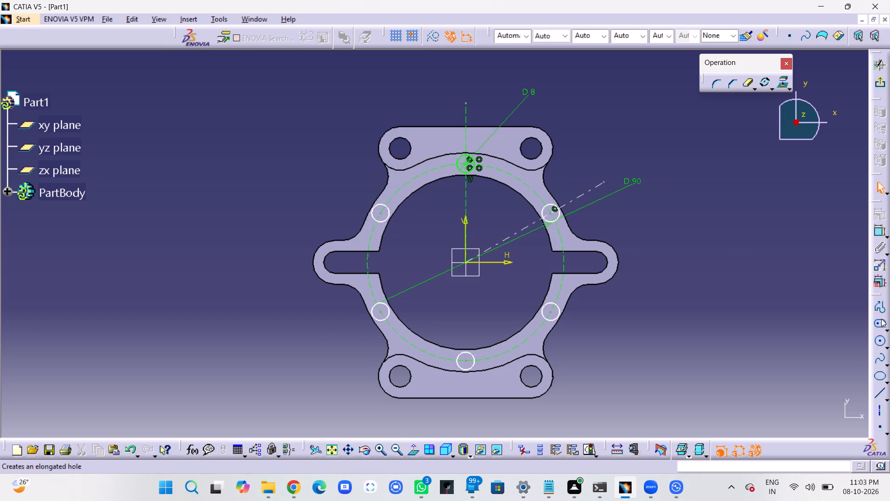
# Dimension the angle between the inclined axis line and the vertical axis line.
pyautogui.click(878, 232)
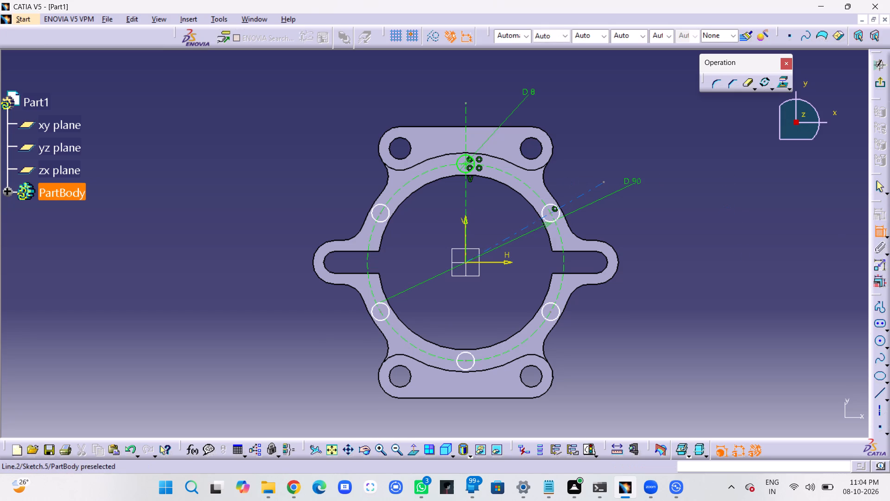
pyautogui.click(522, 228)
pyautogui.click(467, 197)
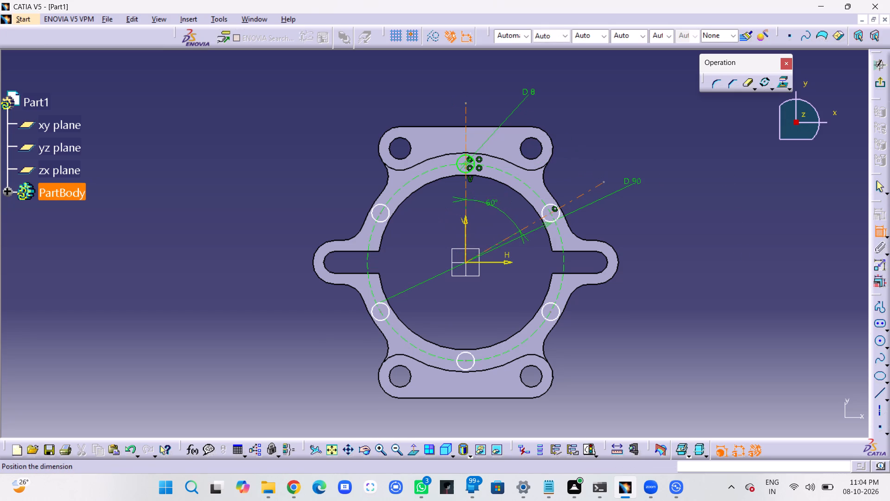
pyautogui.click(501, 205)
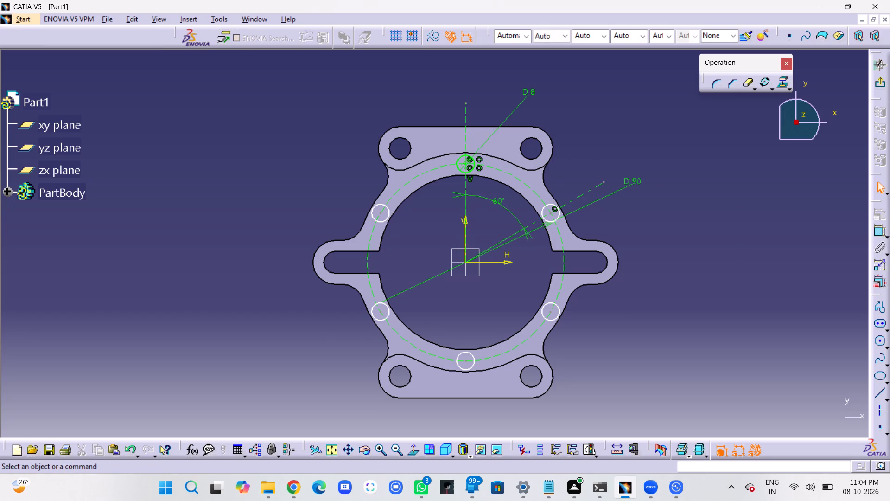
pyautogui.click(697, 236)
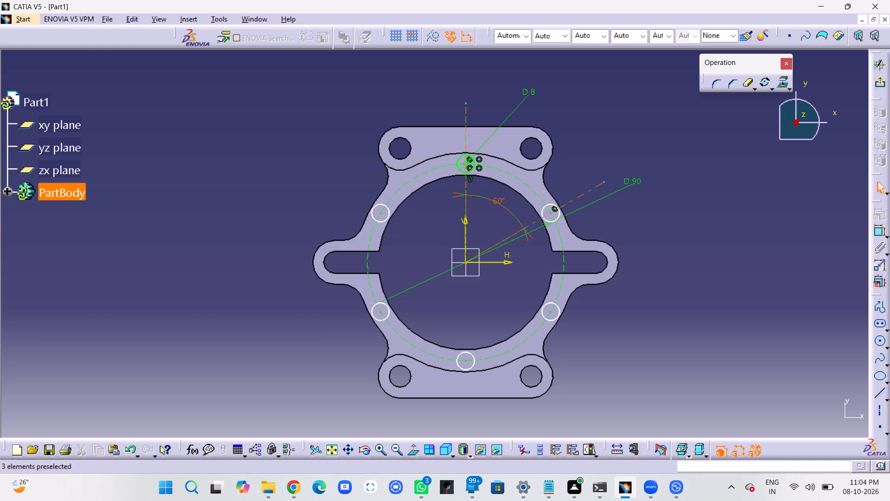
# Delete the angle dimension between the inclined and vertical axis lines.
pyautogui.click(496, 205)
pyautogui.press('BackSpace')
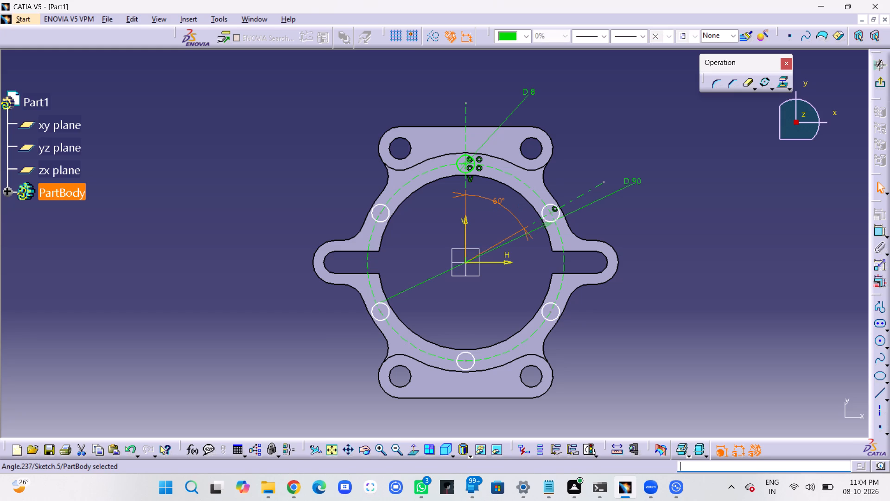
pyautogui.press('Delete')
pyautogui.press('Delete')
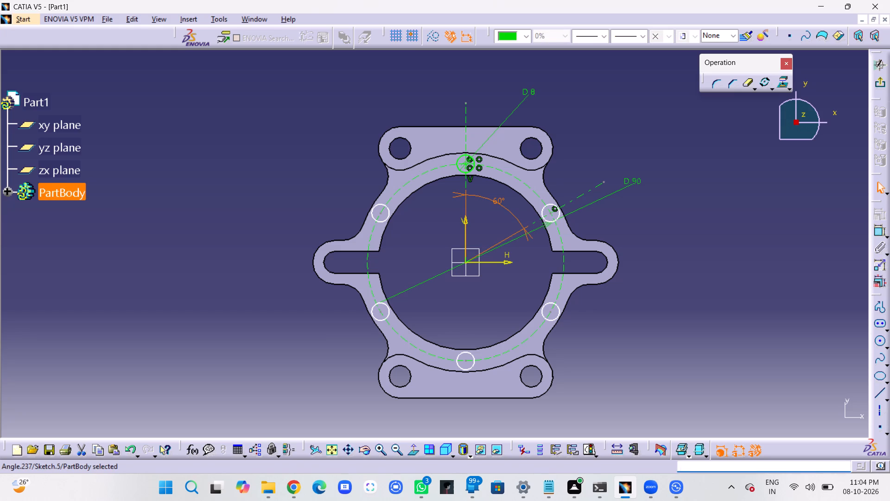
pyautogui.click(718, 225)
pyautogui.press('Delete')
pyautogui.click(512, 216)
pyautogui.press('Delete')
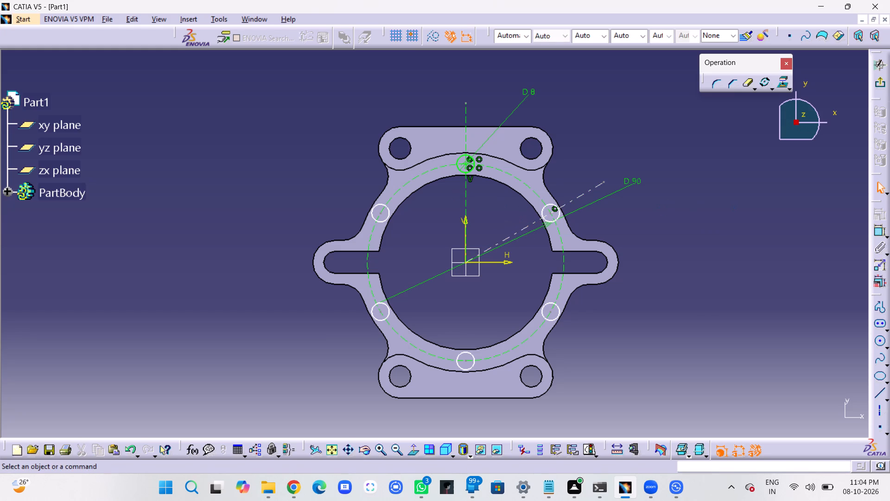
# Dimension the angle between the inclined axis line and the sketch's horizontal H axis, placing it outside the part.
pyautogui.click(878, 233)
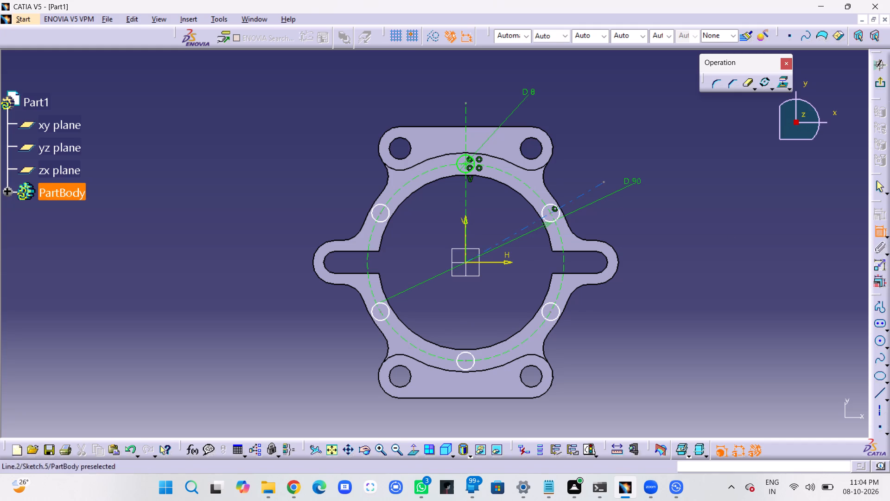
pyautogui.click(575, 195)
pyautogui.click(499, 261)
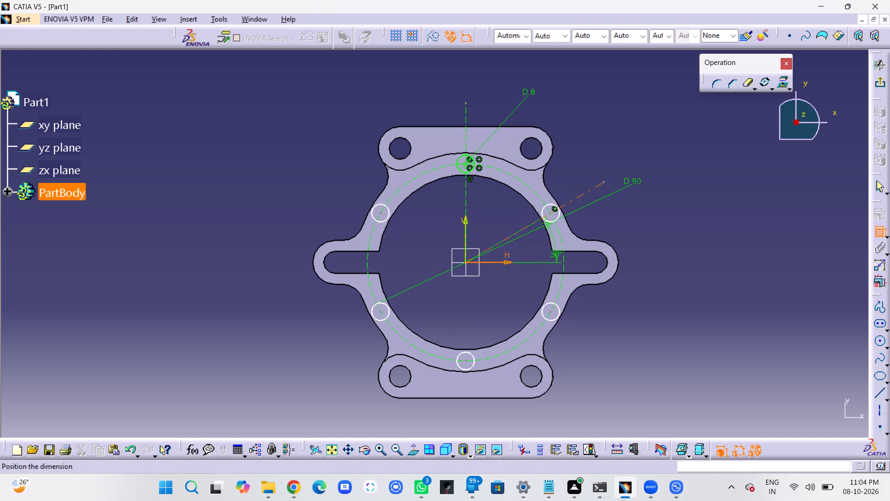
pyautogui.click(665, 211)
pyautogui.click(734, 196)
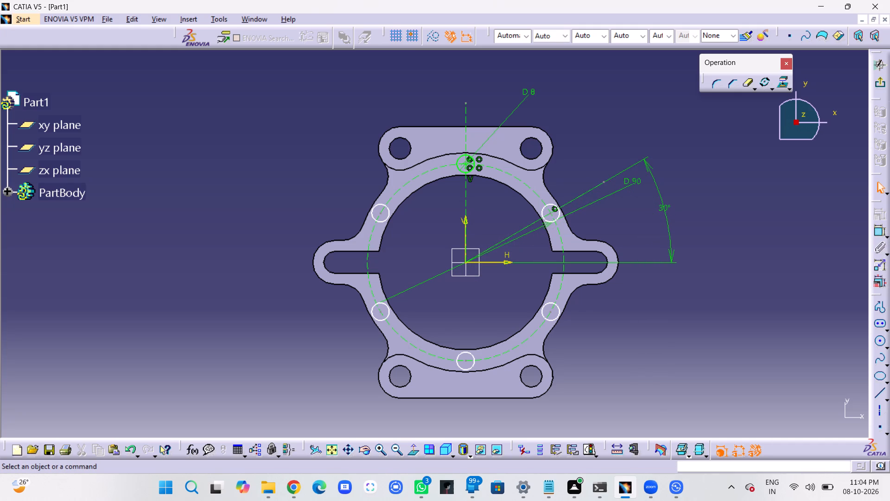
# Dimension the diameter of the upper-right rotated circle, placing the dimension outside the part.
pyautogui.click(881, 231)
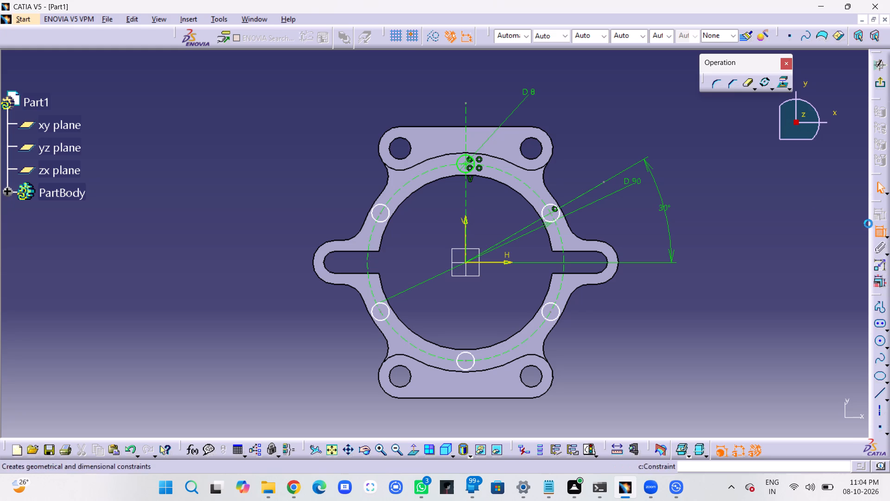
pyautogui.click(560, 213)
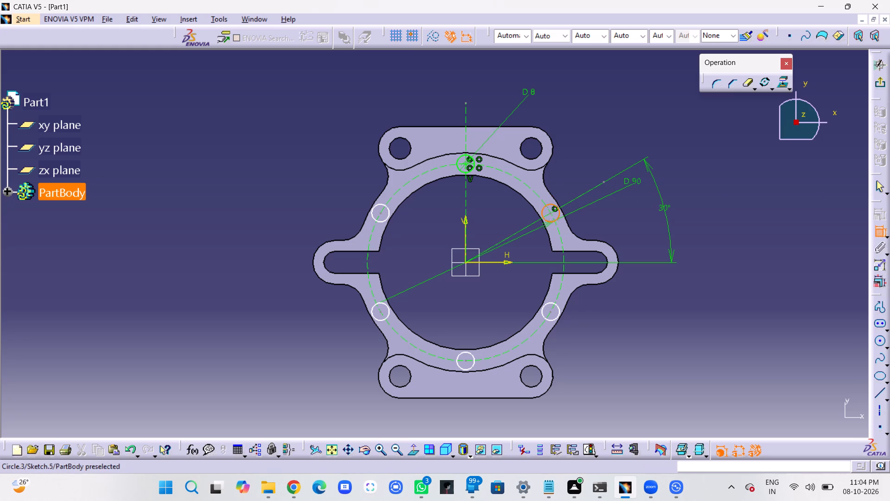
pyautogui.click(585, 165)
pyautogui.click(648, 134)
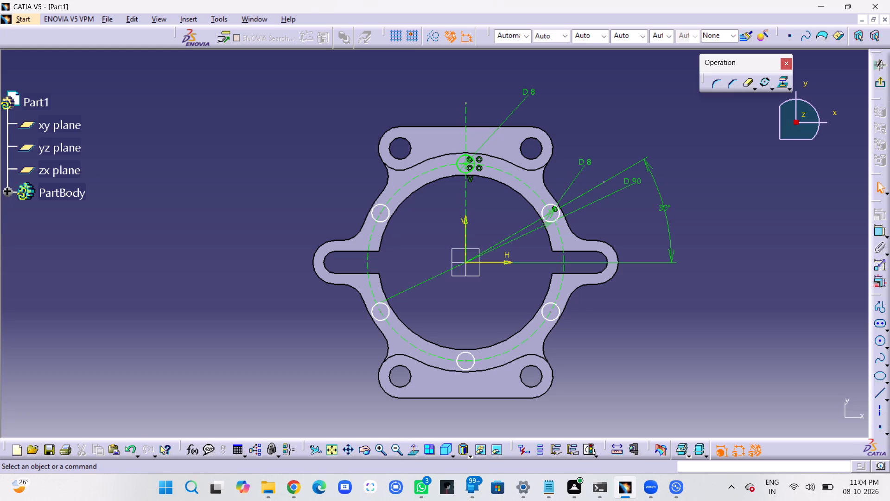
pyautogui.click(717, 329)
# Finish the sketch and cut its six circles into the ring as a pocket 20 mm deep.
pyautogui.click(877, 84)
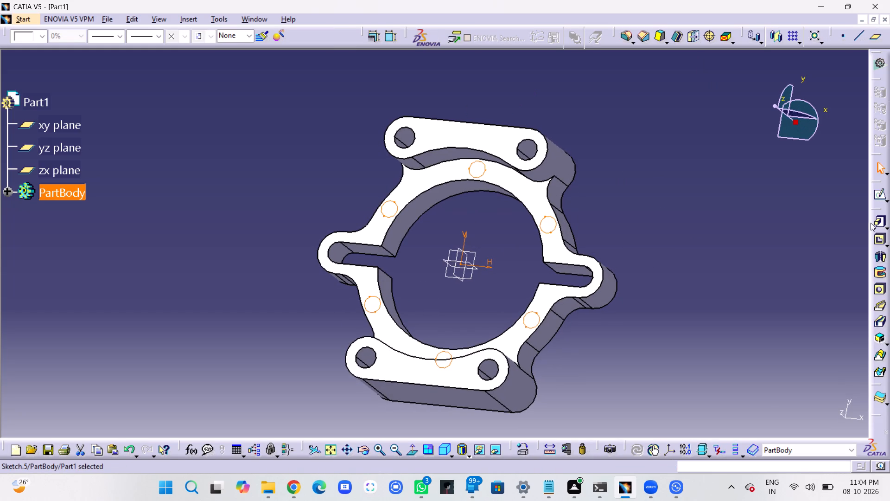
pyautogui.click(876, 238)
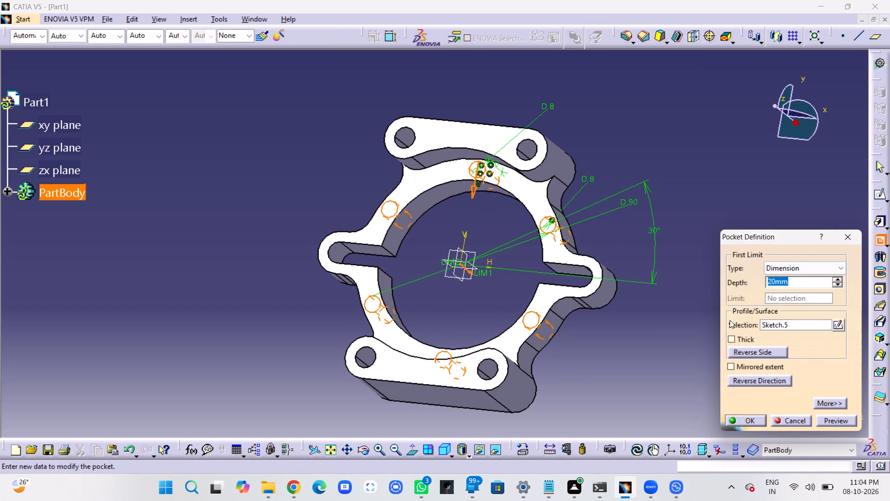
pyautogui.click(829, 423)
pyautogui.click(750, 419)
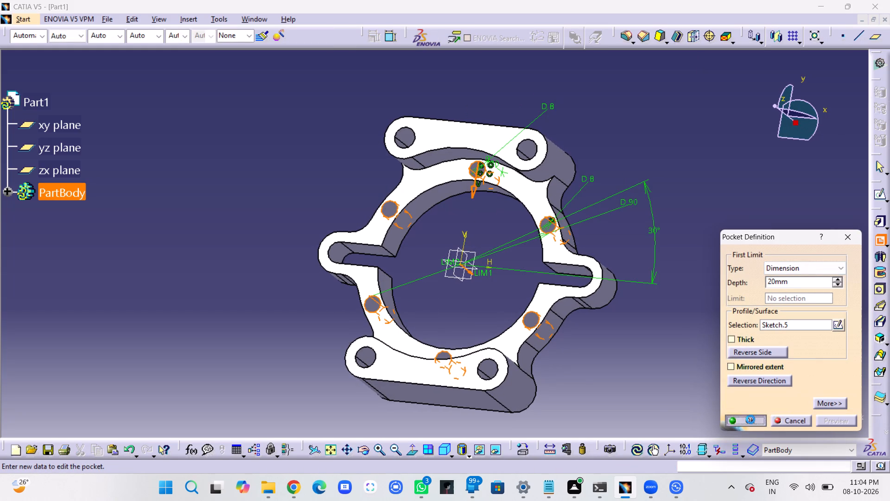
pyautogui.click(666, 356)
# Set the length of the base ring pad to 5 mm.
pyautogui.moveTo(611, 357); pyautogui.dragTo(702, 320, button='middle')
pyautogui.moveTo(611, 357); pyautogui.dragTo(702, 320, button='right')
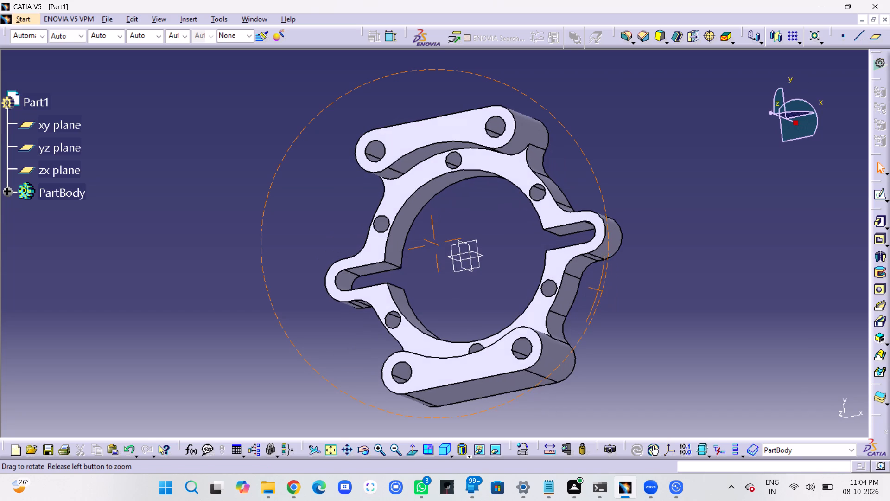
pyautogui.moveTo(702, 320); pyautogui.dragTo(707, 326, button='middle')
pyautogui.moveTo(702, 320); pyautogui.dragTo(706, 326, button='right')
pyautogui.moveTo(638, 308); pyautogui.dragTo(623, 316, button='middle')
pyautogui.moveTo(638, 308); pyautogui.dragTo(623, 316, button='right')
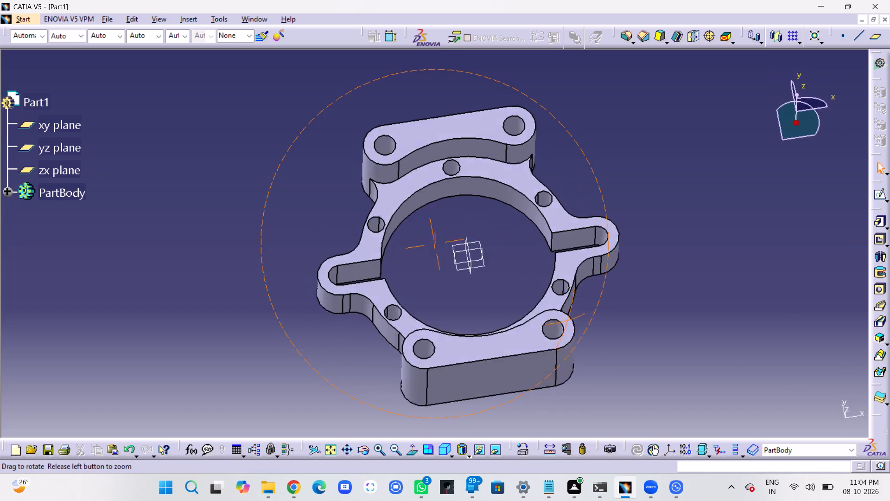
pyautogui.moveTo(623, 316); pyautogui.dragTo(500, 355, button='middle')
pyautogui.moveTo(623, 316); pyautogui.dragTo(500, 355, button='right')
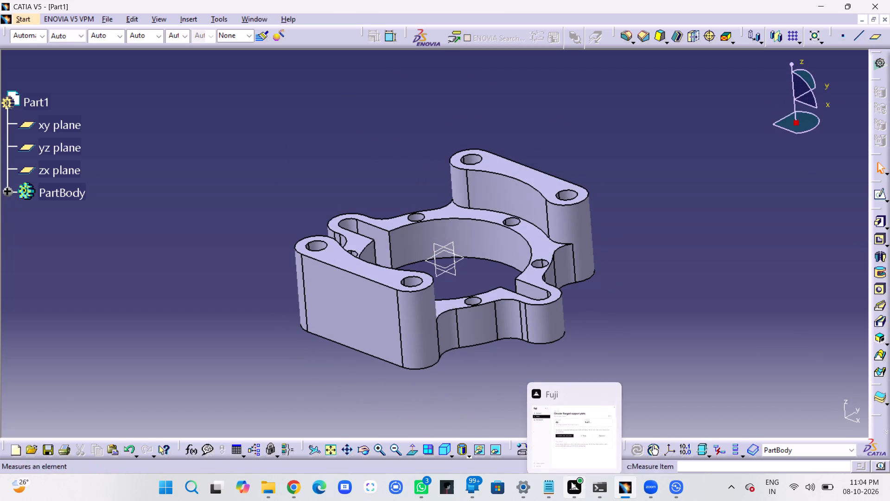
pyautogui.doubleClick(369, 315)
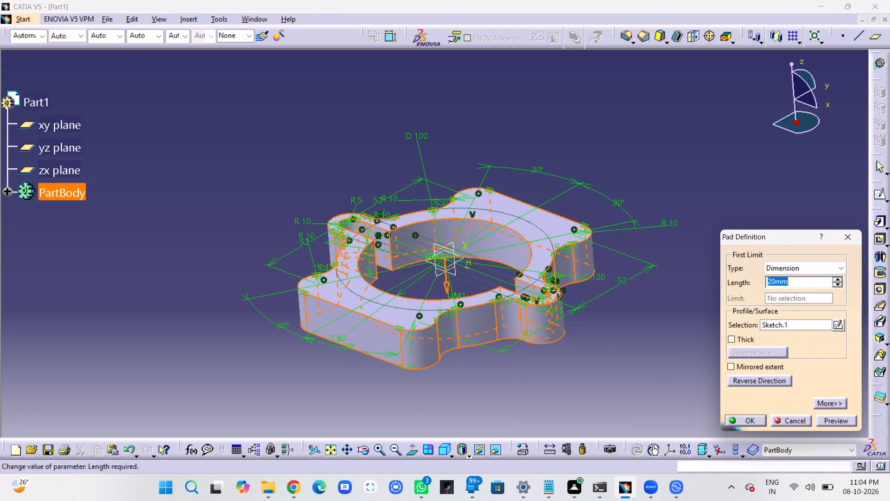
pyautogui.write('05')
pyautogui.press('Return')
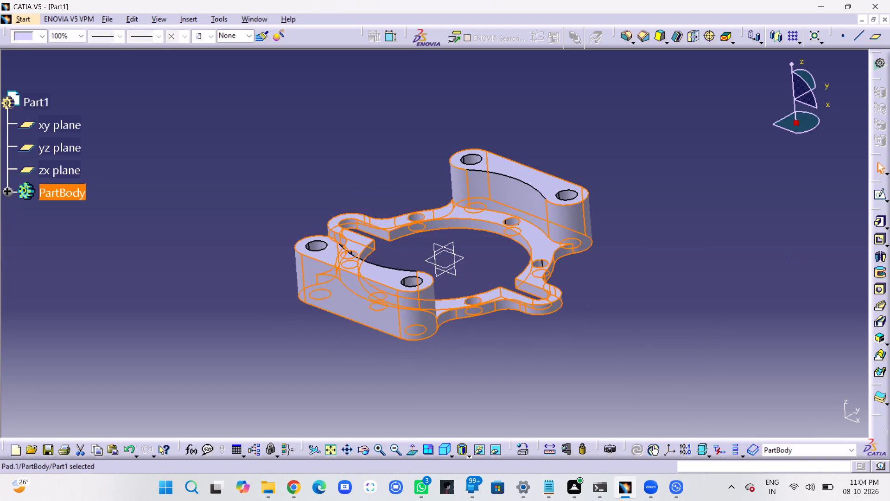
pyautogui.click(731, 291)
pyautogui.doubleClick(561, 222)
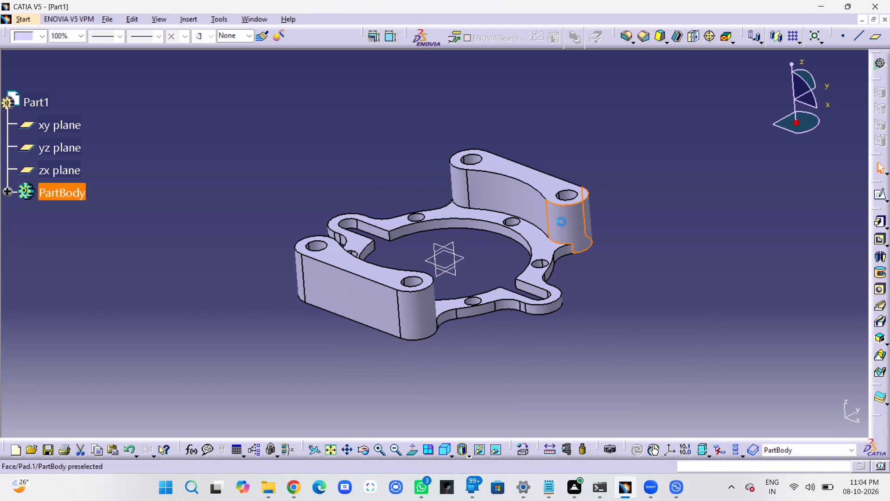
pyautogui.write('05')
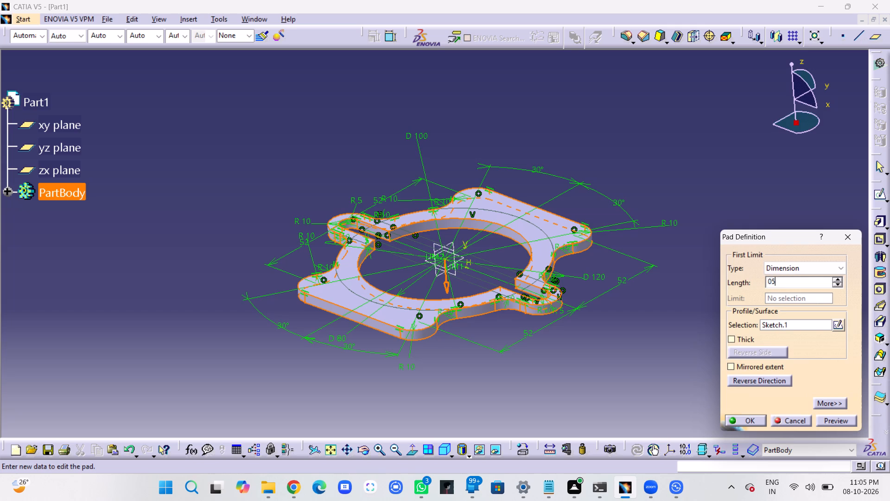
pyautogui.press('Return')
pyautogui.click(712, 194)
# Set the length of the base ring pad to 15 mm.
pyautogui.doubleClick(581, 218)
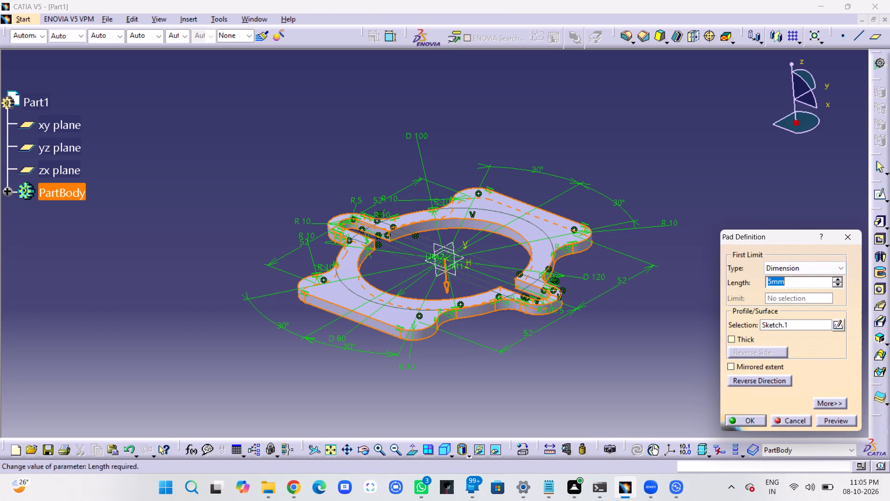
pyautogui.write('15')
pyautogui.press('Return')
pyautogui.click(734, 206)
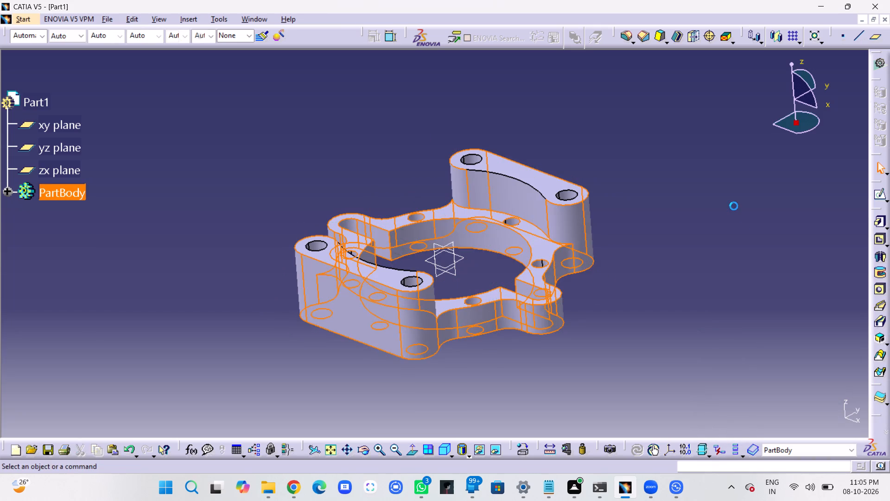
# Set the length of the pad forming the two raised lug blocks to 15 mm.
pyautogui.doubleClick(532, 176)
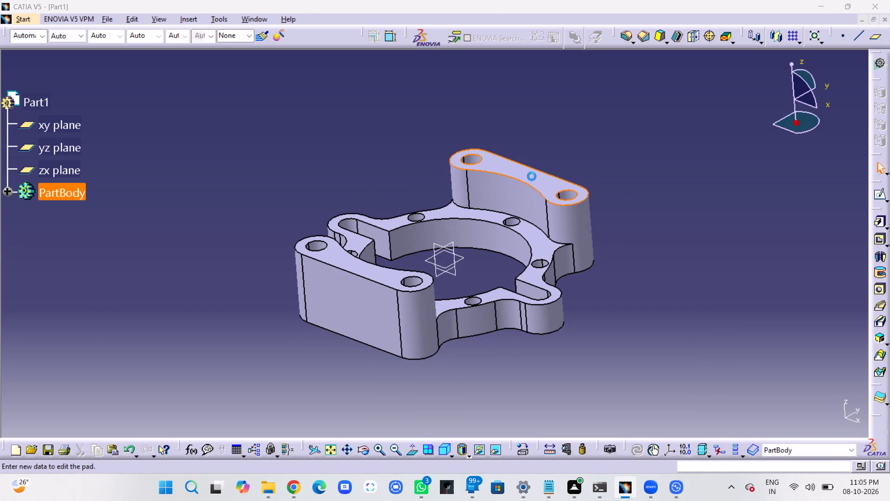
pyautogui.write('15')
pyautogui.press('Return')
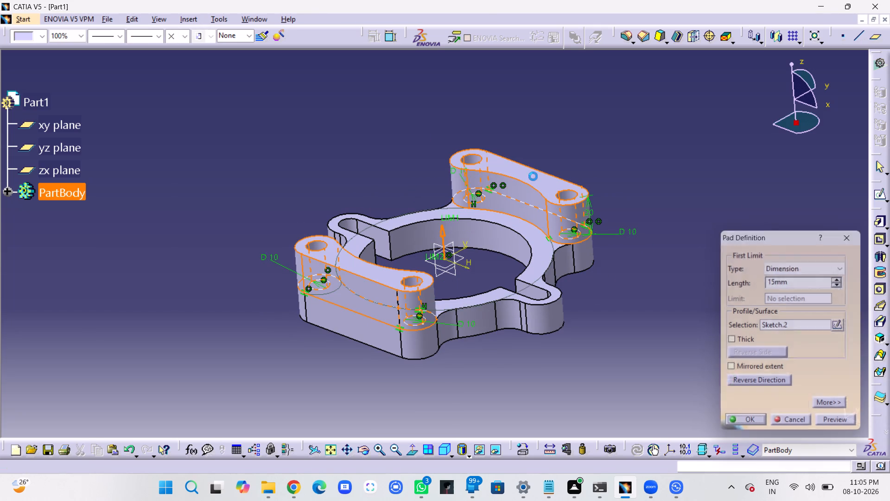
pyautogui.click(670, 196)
# Examine the proportions of the ring and lug blocks from several angles, finishing in the isometric view.
pyautogui.moveTo(680, 262); pyautogui.dragTo(608, 275, button='middle')
pyautogui.moveTo(680, 262); pyautogui.dragTo(608, 275, button='right')
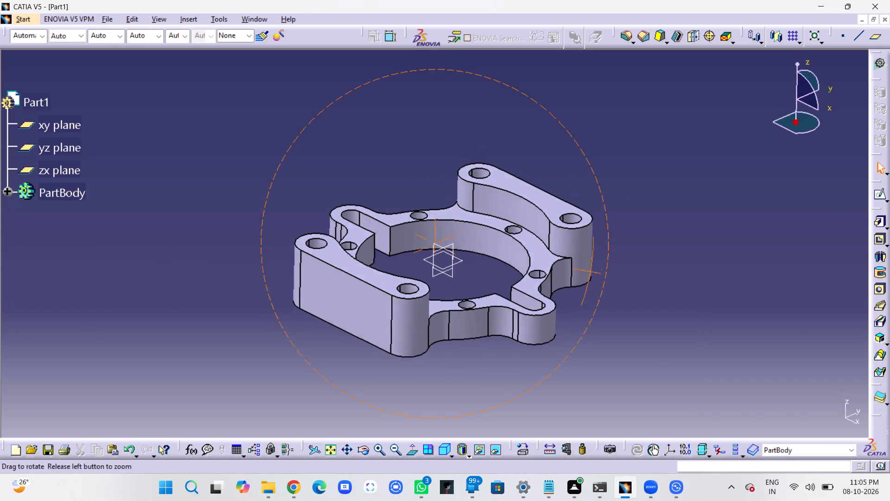
pyautogui.moveTo(608, 275); pyautogui.dragTo(608, 225, button='middle')
pyautogui.moveTo(608, 275); pyautogui.dragTo(608, 225, button='right')
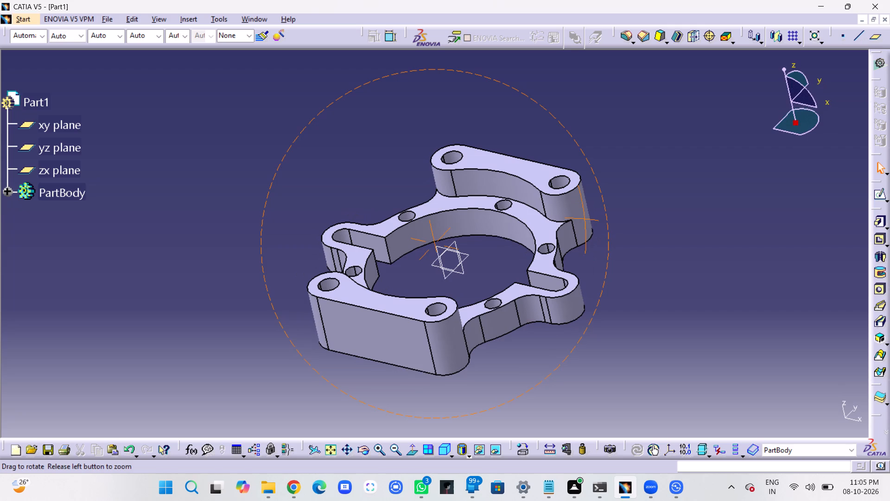
pyautogui.moveTo(608, 225); pyautogui.dragTo(607, 225, button='middle')
pyautogui.moveTo(608, 225); pyautogui.dragTo(607, 225, button='right')
pyautogui.moveTo(296, 176); pyautogui.dragTo(326, 268, button='middle')
pyautogui.moveTo(304, 176); pyautogui.dragTo(326, 268, button='right')
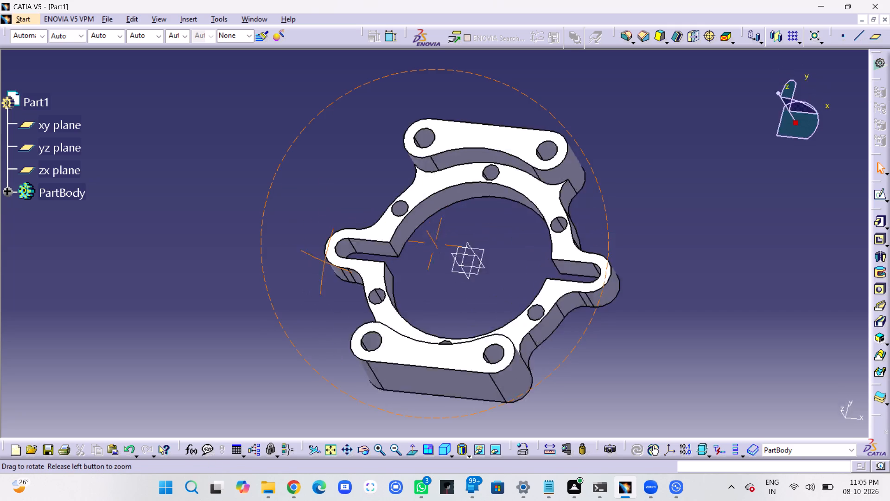
pyautogui.moveTo(326, 268); pyautogui.dragTo(349, 286, button='middle')
pyautogui.moveTo(326, 268); pyautogui.dragTo(349, 286, button='right')
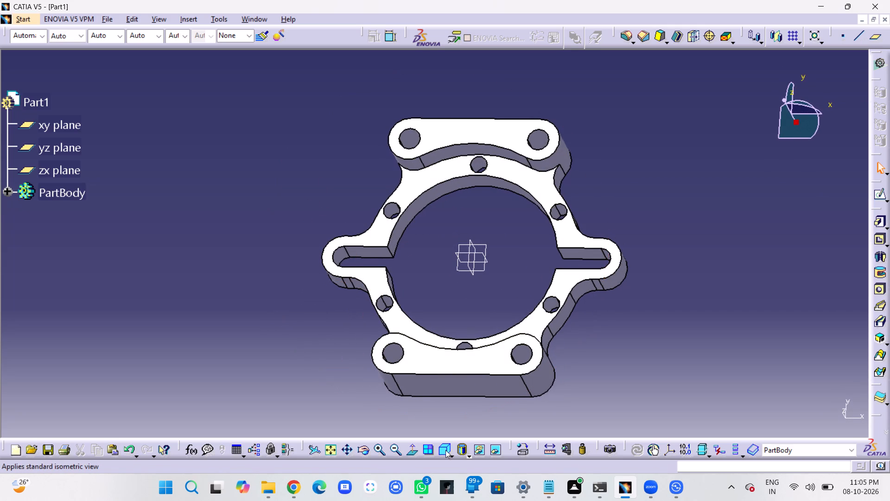
pyautogui.click(443, 451)
pyautogui.moveTo(567, 376); pyautogui.dragTo(585, 360, button='middle')
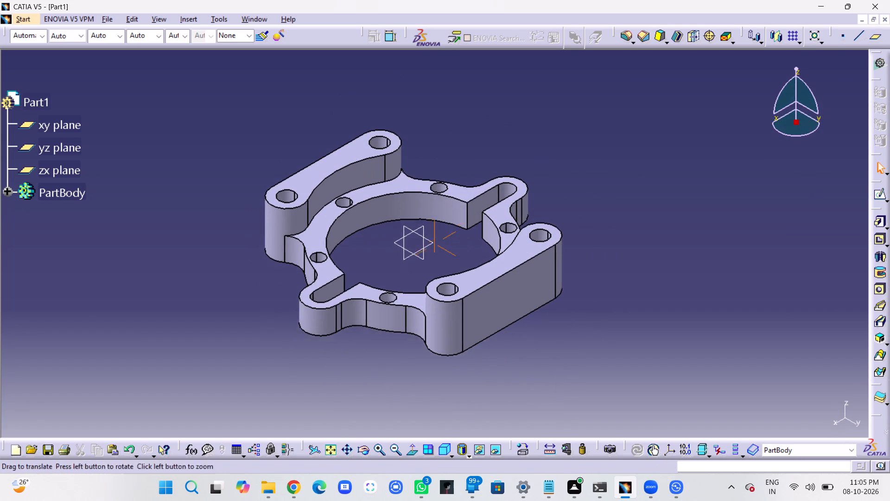
pyautogui.moveTo(585, 360); pyautogui.dragTo(617, 364, button='middle')
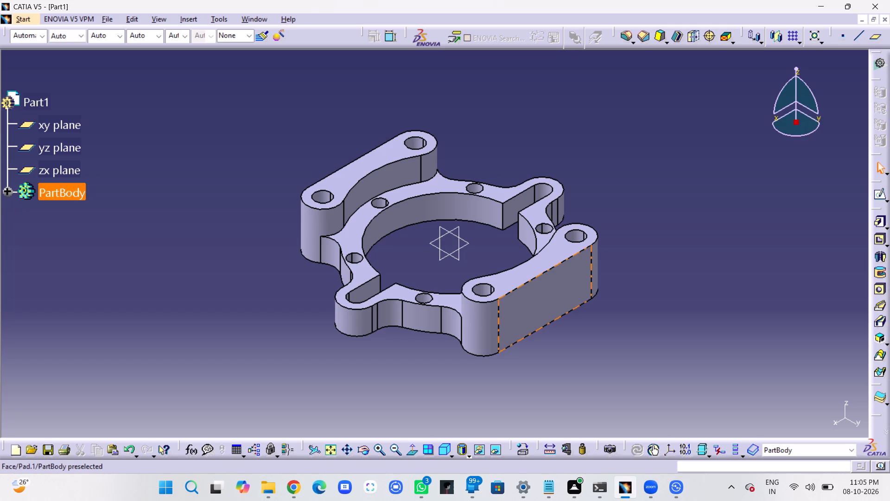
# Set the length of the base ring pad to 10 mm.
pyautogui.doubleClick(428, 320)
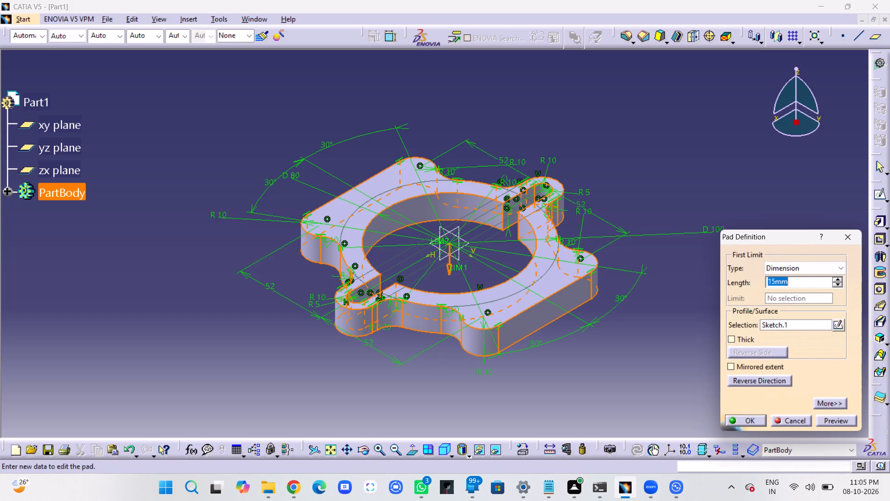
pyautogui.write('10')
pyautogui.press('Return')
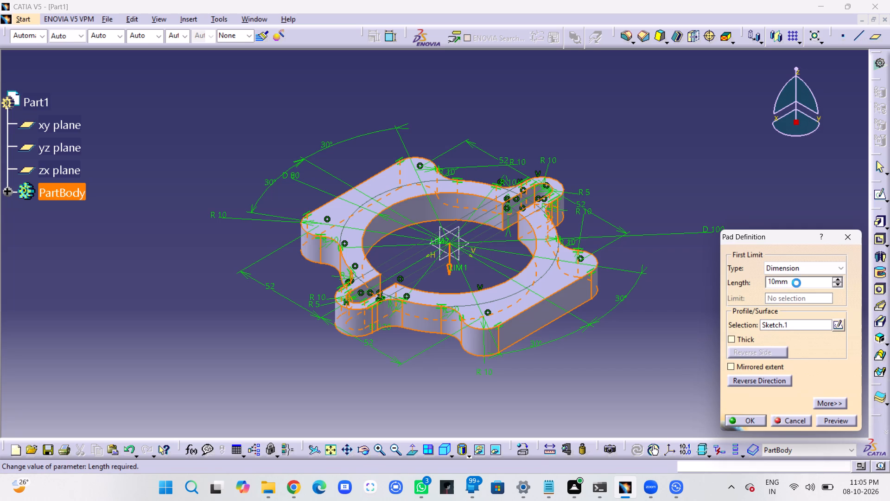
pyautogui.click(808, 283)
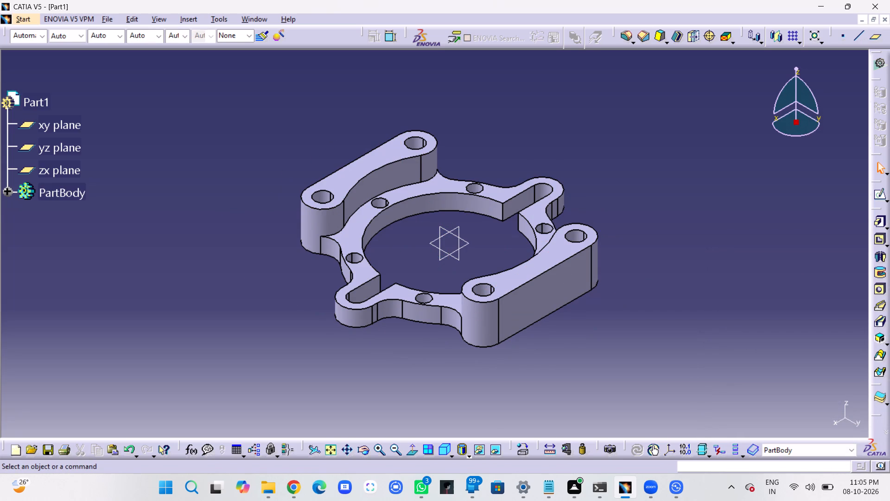
# Set the length of the base ring pad to 5 mm.
pyautogui.doubleClick(430, 313)
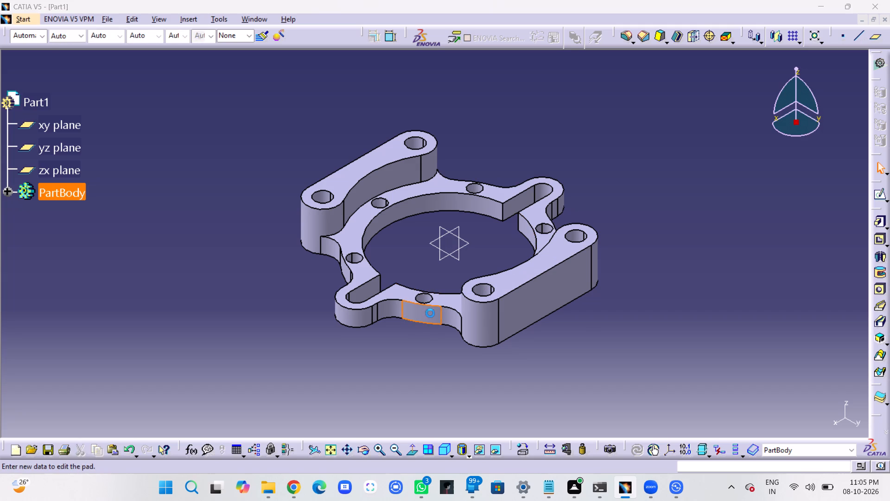
pyautogui.press('5')
pyautogui.press('Return')
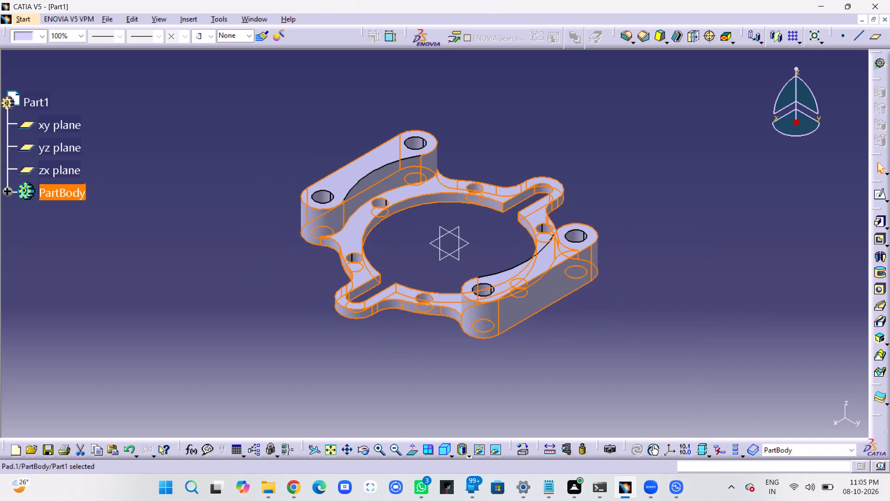
pyautogui.click(598, 343)
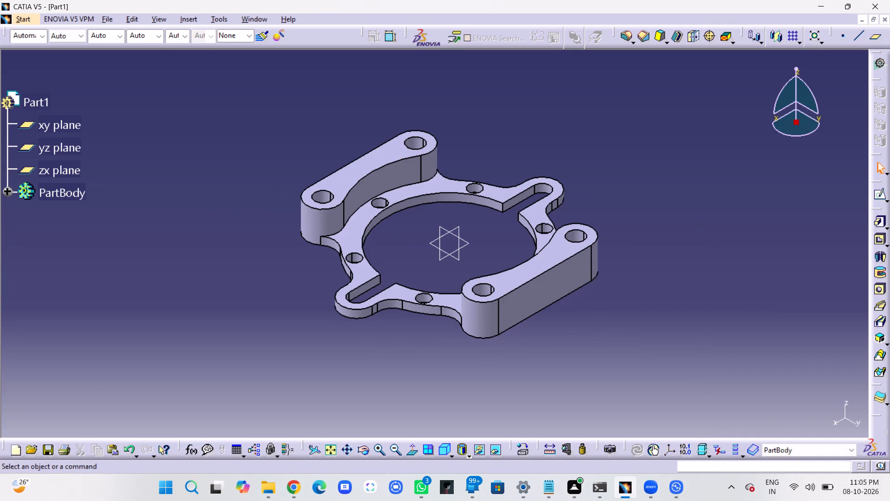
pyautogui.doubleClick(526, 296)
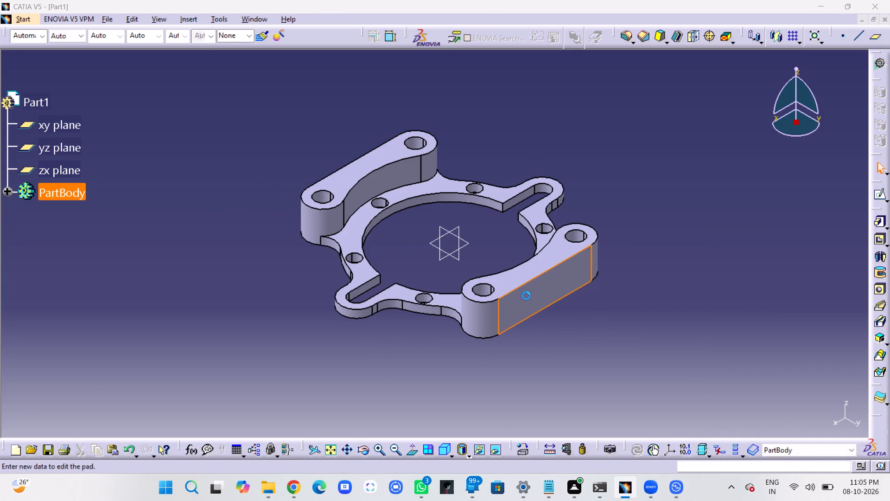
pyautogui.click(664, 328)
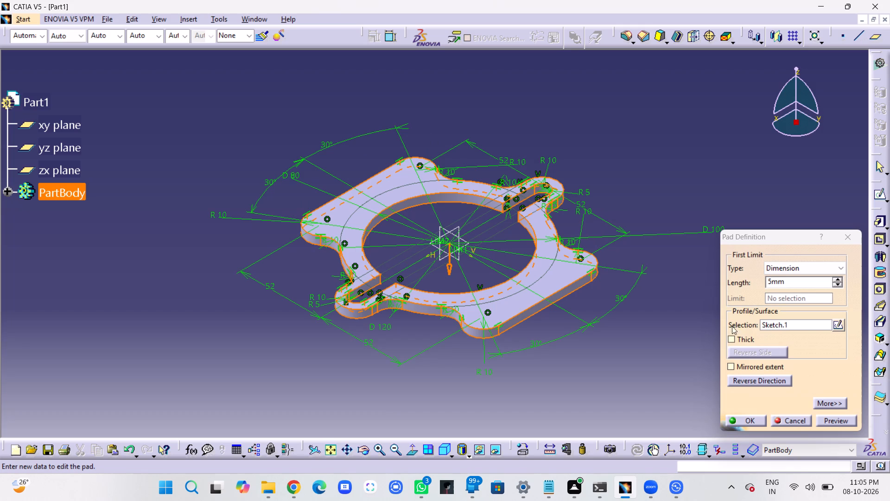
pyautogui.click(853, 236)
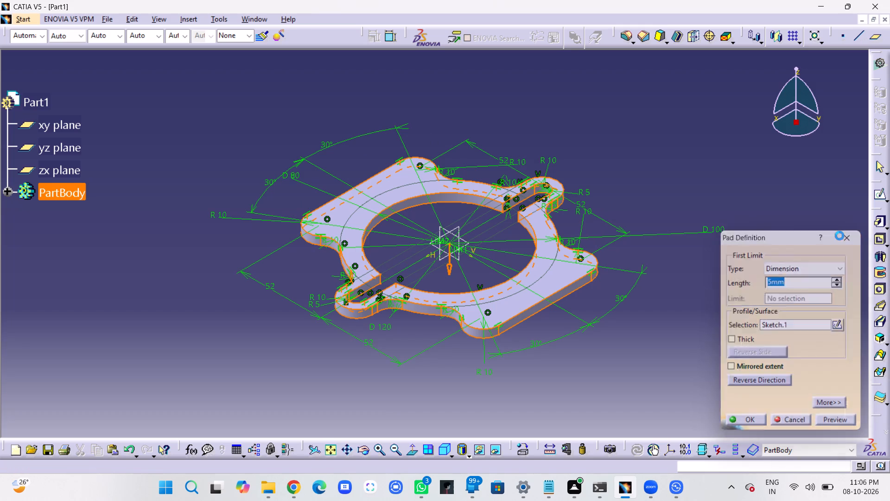
# Set the length of the pad forming the two raised lug blocks to 10 mm.
pyautogui.doubleClick(535, 258)
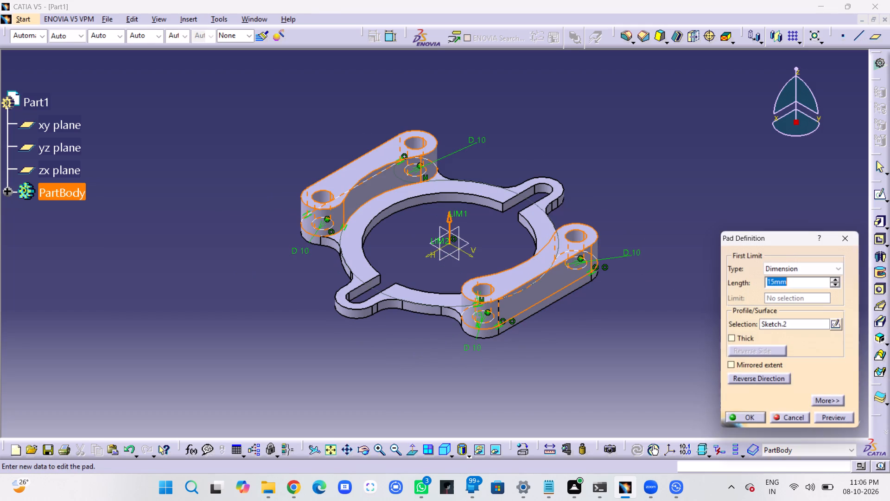
pyautogui.write('10')
pyautogui.press('Return')
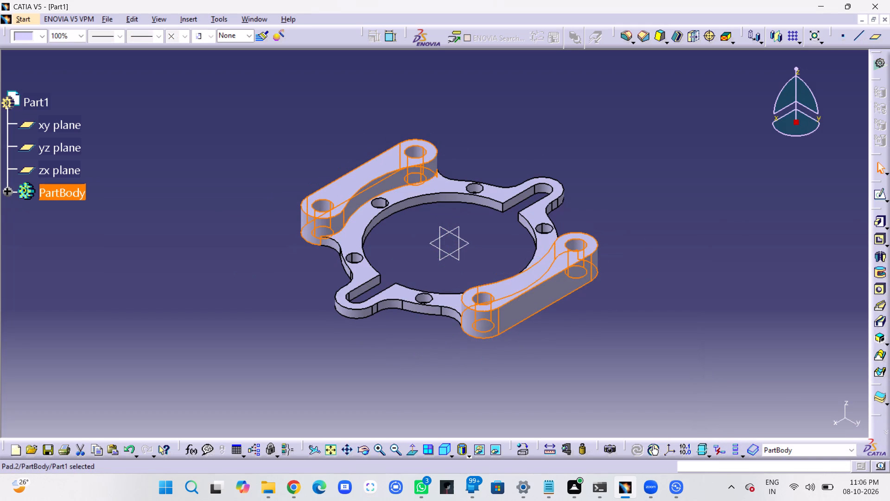
# Set the length of the pad forming the two raised lug blocks to 5 mm.
pyautogui.click(629, 322)
pyautogui.click(657, 316)
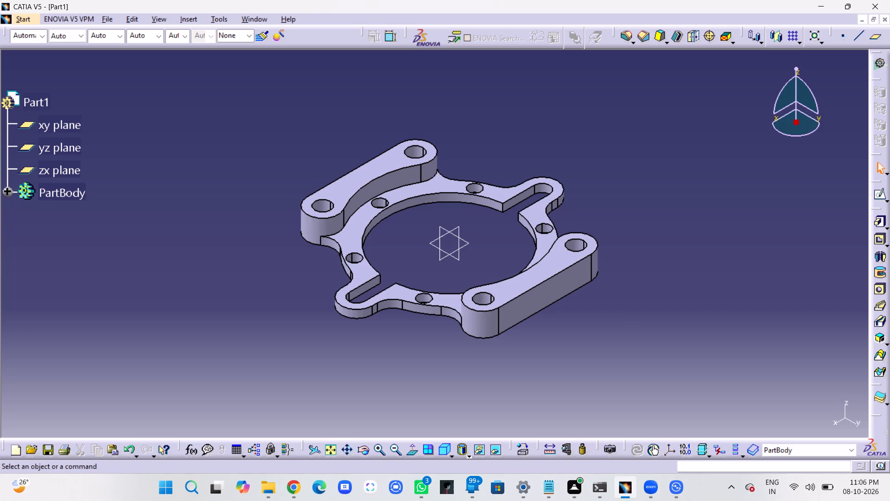
pyautogui.moveTo(451, 383); pyautogui.dragTo(460, 368, button='middle')
pyautogui.moveTo(451, 383); pyautogui.dragTo(460, 368, button='right')
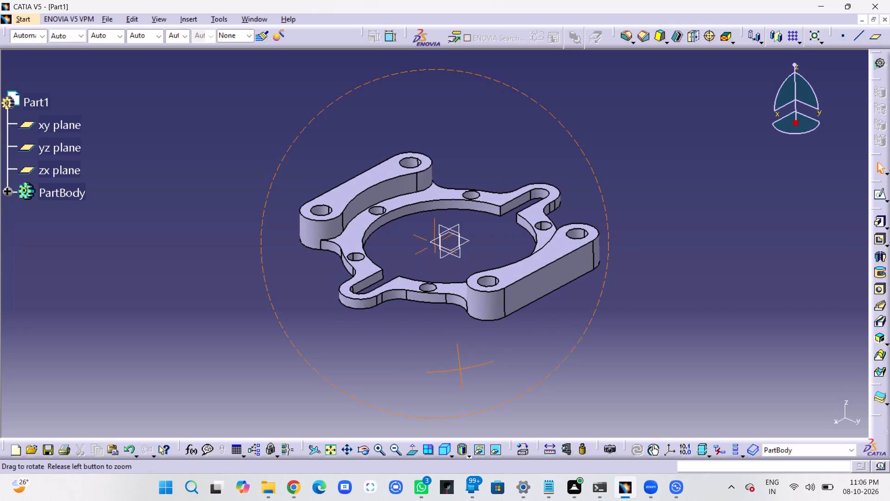
pyautogui.moveTo(460, 368); pyautogui.dragTo(461, 369, button='middle')
pyautogui.moveTo(460, 368); pyautogui.dragTo(463, 369, button='right')
pyautogui.click(440, 454)
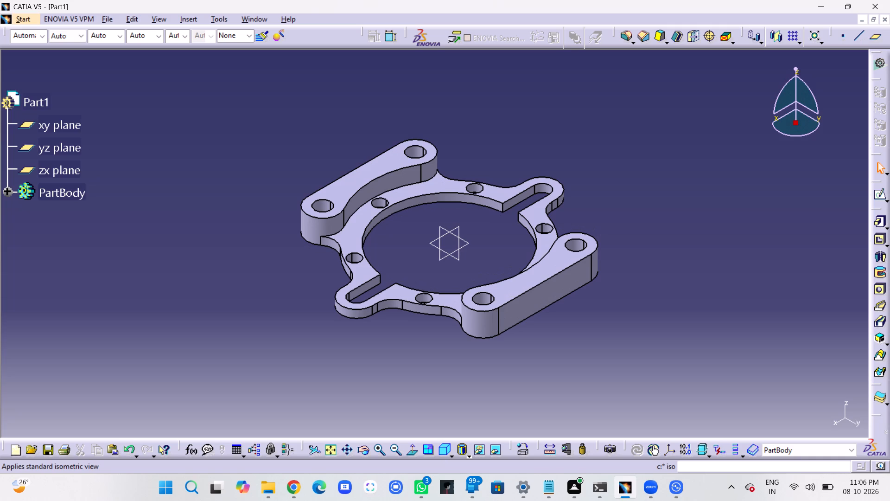
pyautogui.doubleClick(514, 291)
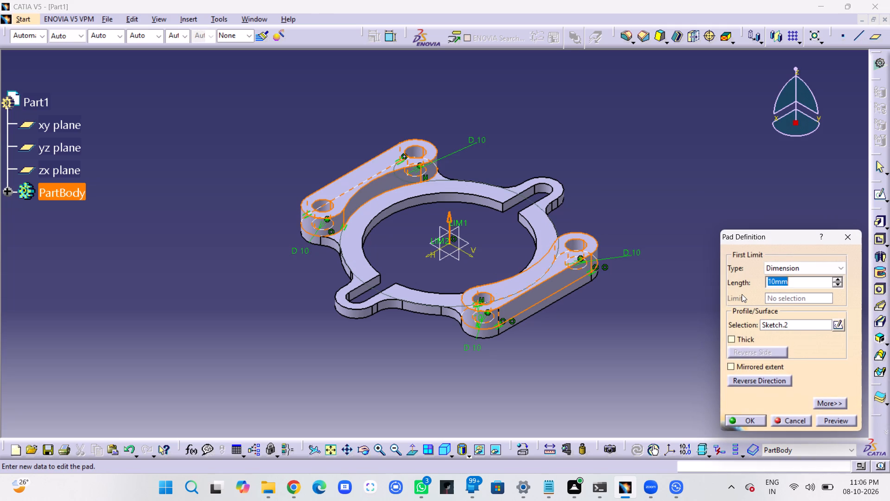
pyautogui.press('5')
pyautogui.press('Return')
pyautogui.click(742, 294)
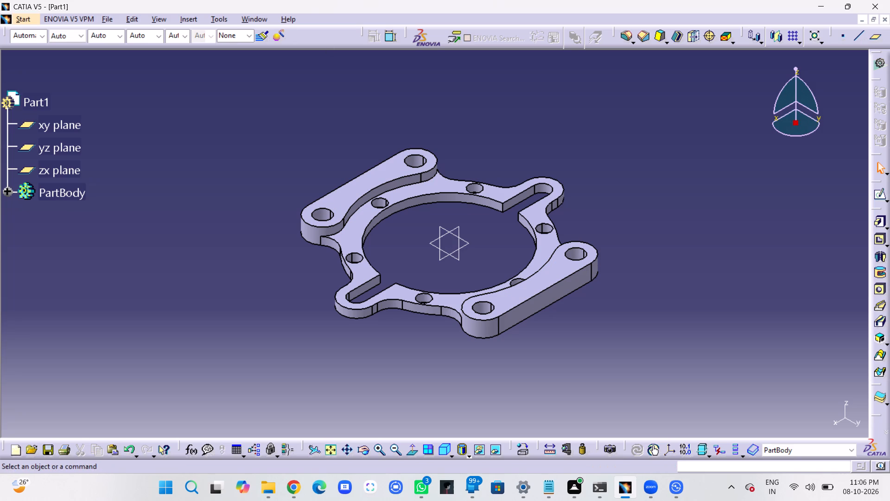
# Save the part as a CATPart named "Circular flanged support plate" in the Fuji folder.
pyautogui.click(112, 19)
pyautogui.click(161, 110)
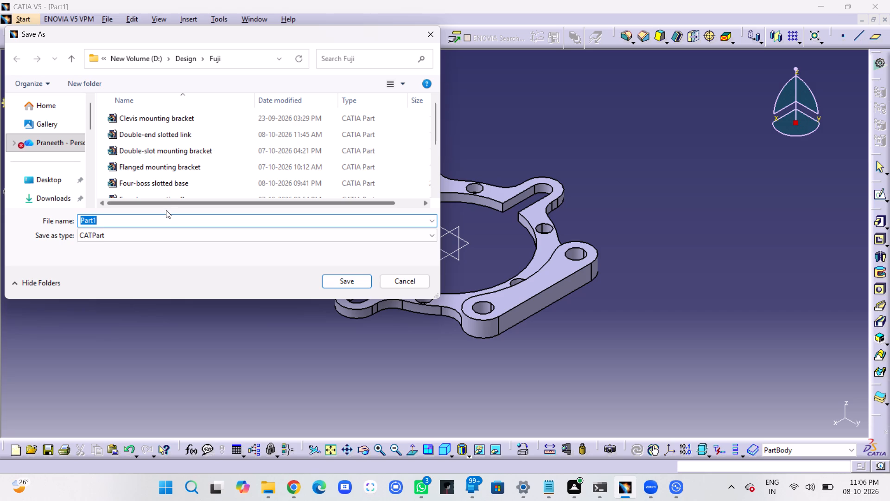
pyautogui.hotkey('shift', 'c')
pyautogui.write('ir')
pyautogui.write('cular')
pyautogui.press('space')
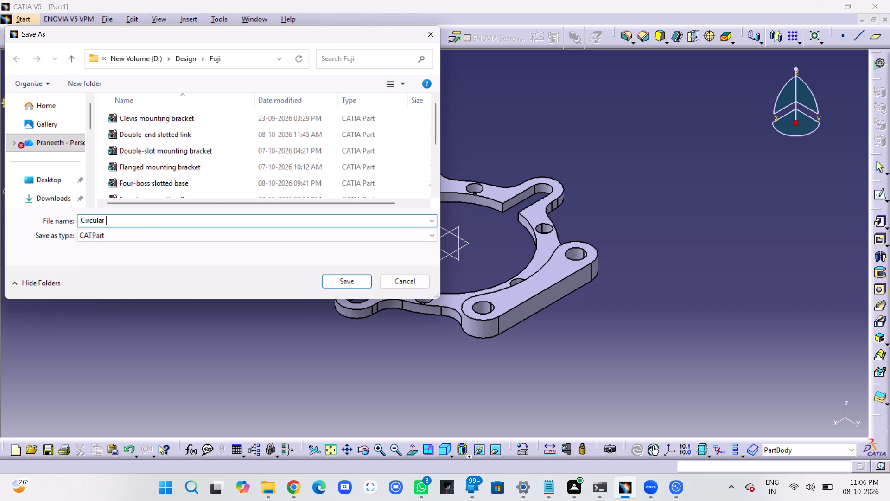
pyautogui.write('flanged')
pyautogui.press('space')
pyautogui.write('s')
pyautogui.write('upport')
pyautogui.press('space')
pyautogui.write('plate')
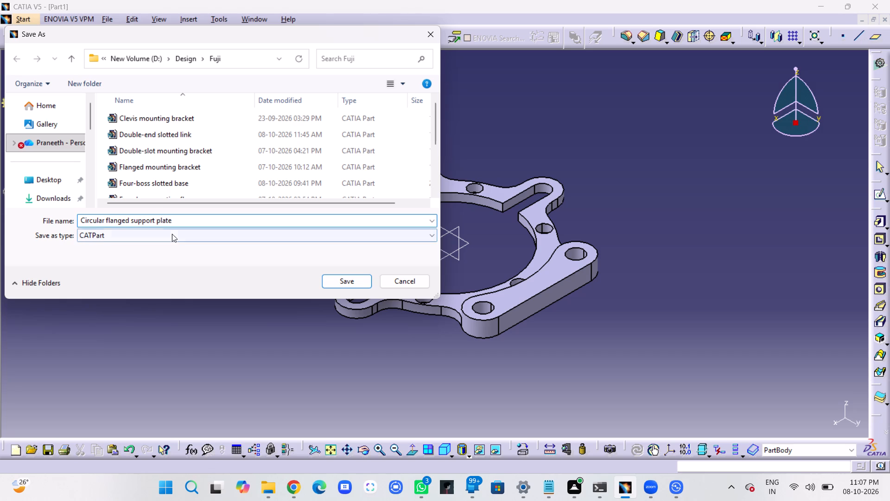
pyautogui.click(336, 280)
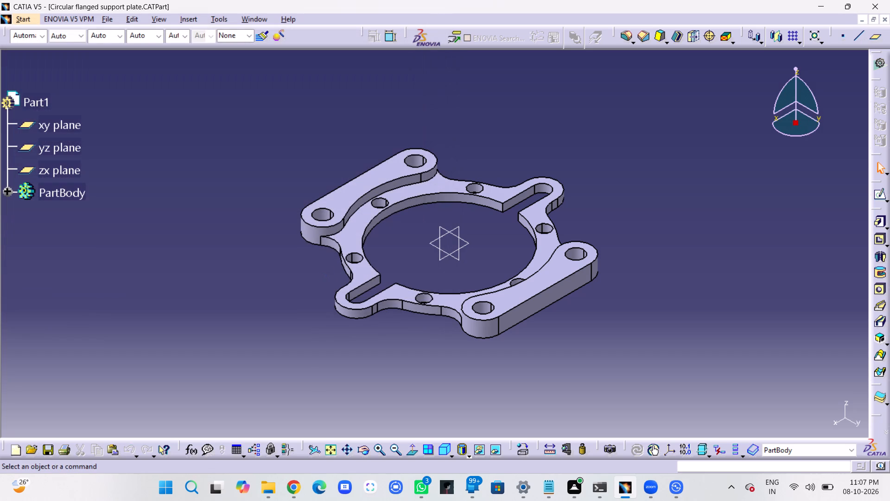
# Save a copy of the part in igs format under the same name, Circular flanged support plate.
pyautogui.click(108, 19)
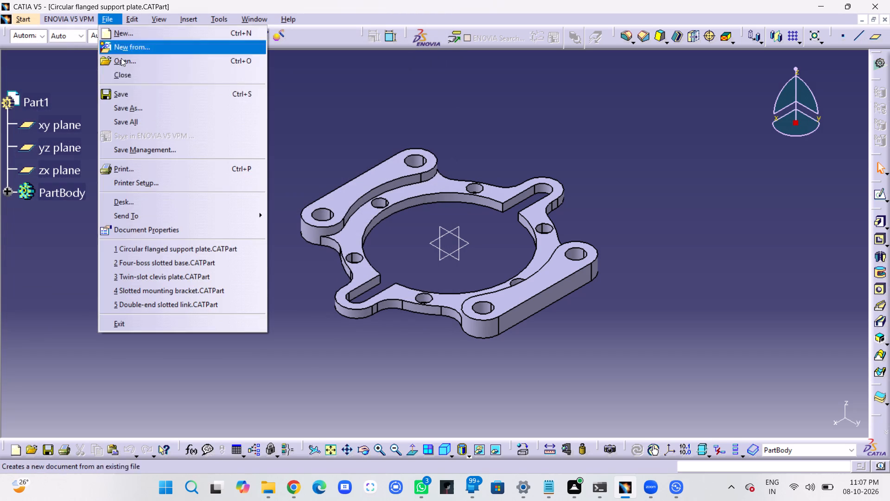
pyautogui.click(147, 110)
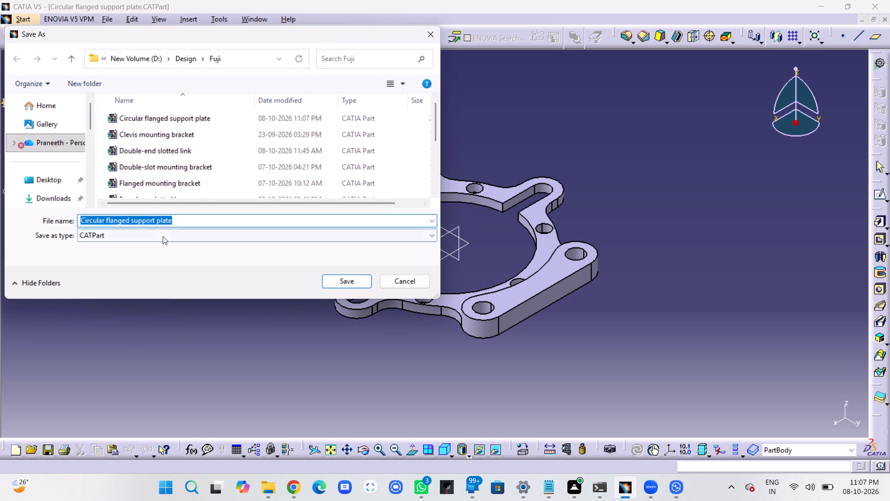
pyautogui.click(163, 236)
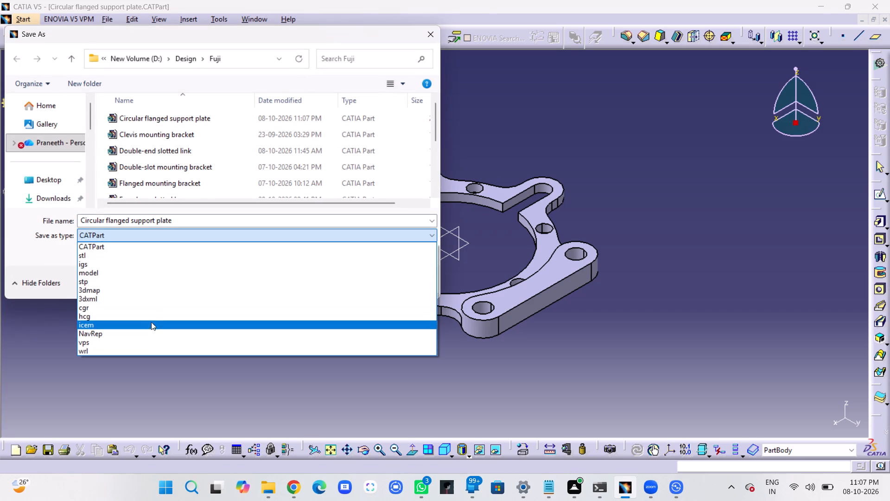
pyautogui.click(160, 266)
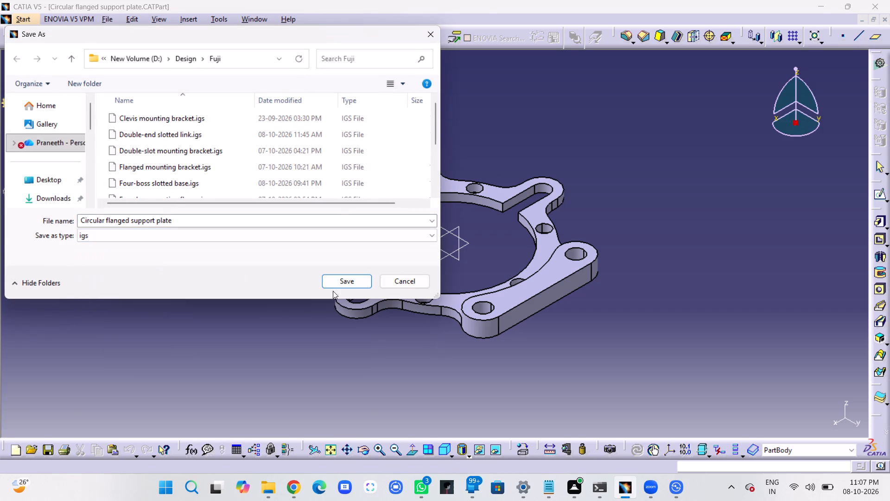
pyautogui.click(343, 281)
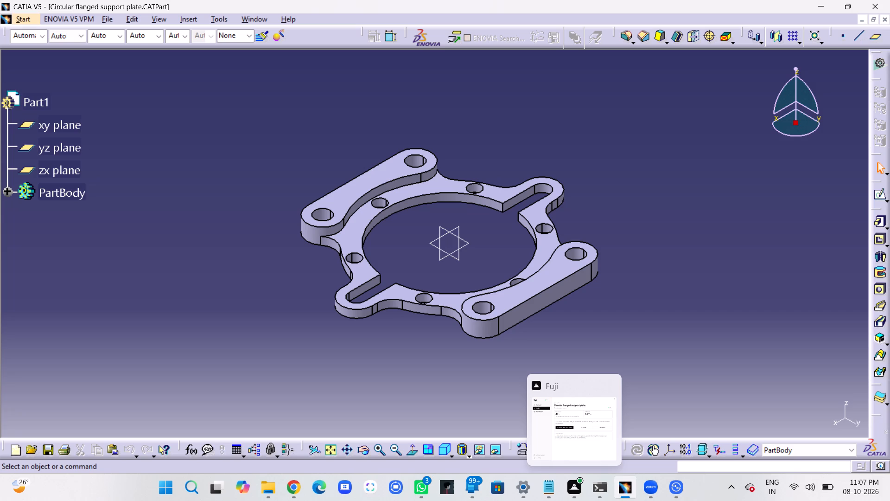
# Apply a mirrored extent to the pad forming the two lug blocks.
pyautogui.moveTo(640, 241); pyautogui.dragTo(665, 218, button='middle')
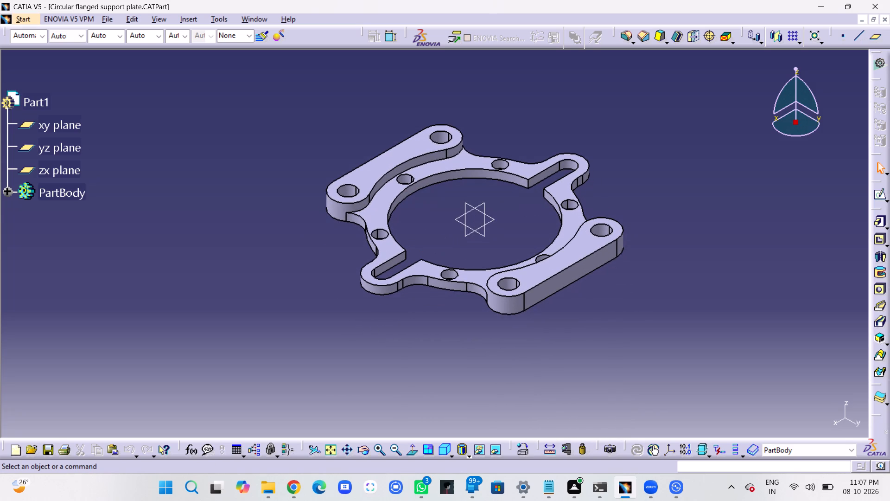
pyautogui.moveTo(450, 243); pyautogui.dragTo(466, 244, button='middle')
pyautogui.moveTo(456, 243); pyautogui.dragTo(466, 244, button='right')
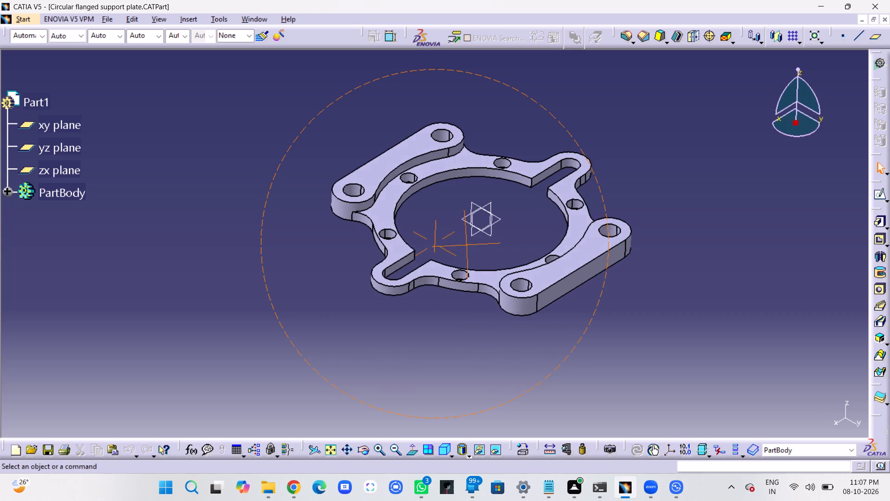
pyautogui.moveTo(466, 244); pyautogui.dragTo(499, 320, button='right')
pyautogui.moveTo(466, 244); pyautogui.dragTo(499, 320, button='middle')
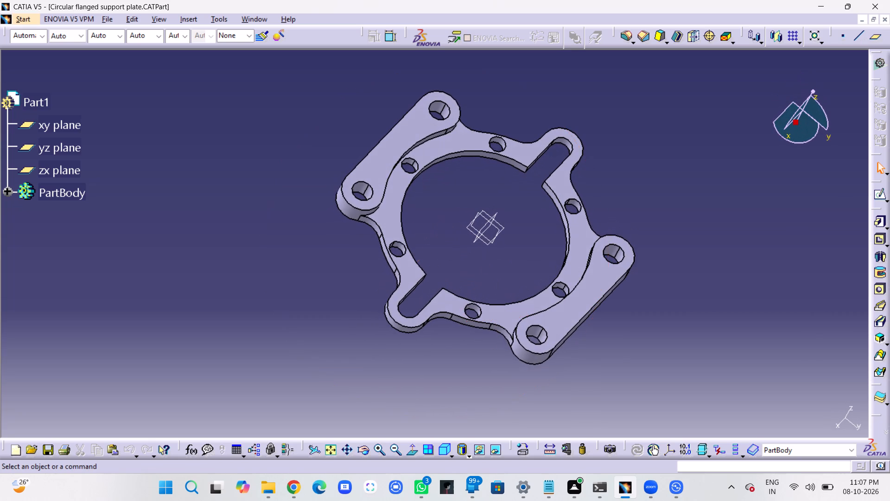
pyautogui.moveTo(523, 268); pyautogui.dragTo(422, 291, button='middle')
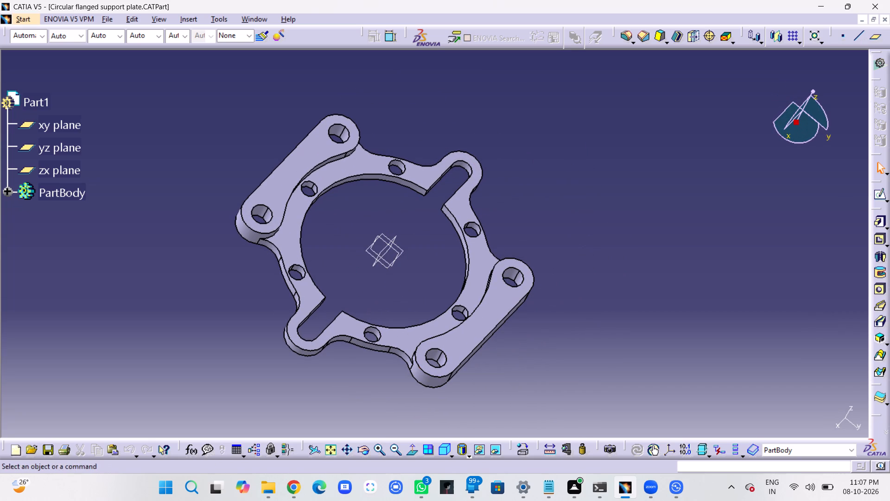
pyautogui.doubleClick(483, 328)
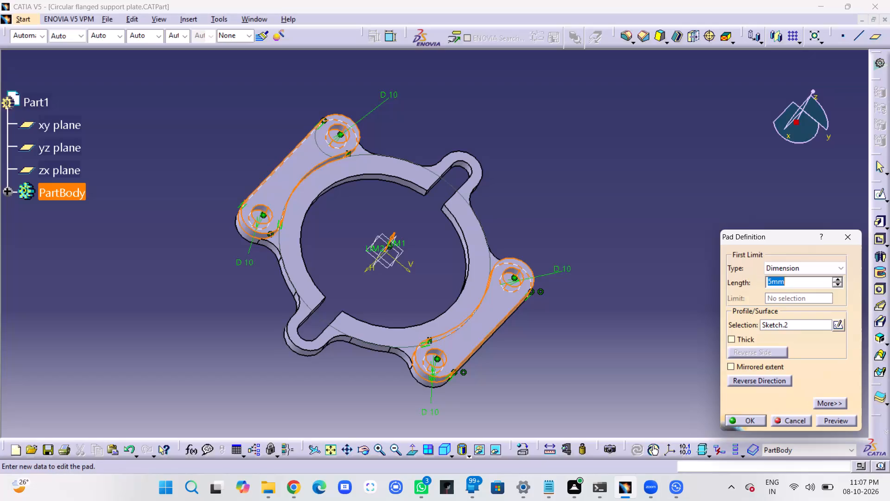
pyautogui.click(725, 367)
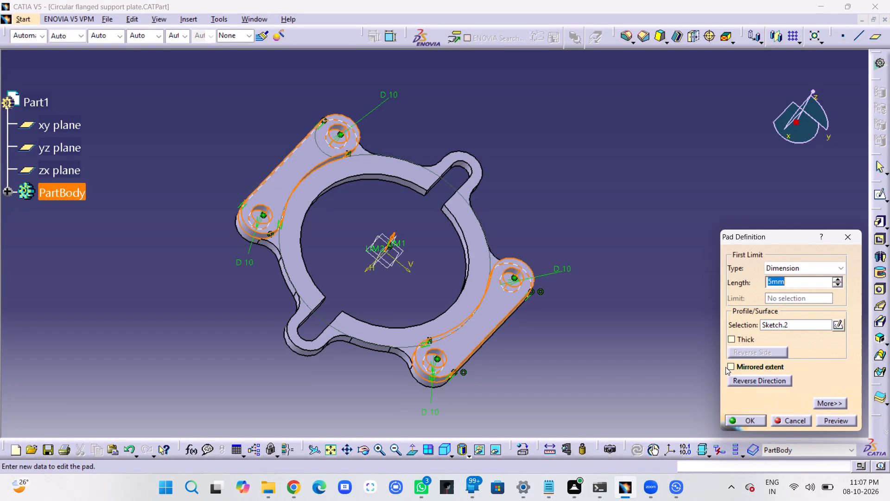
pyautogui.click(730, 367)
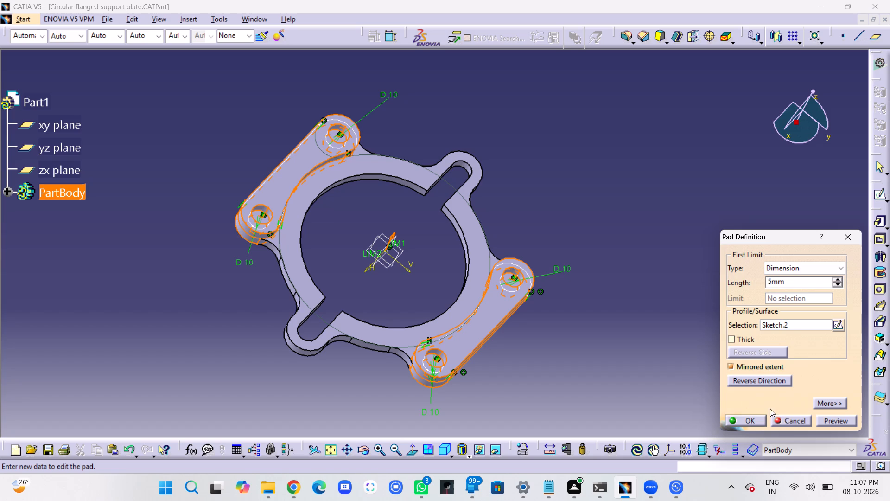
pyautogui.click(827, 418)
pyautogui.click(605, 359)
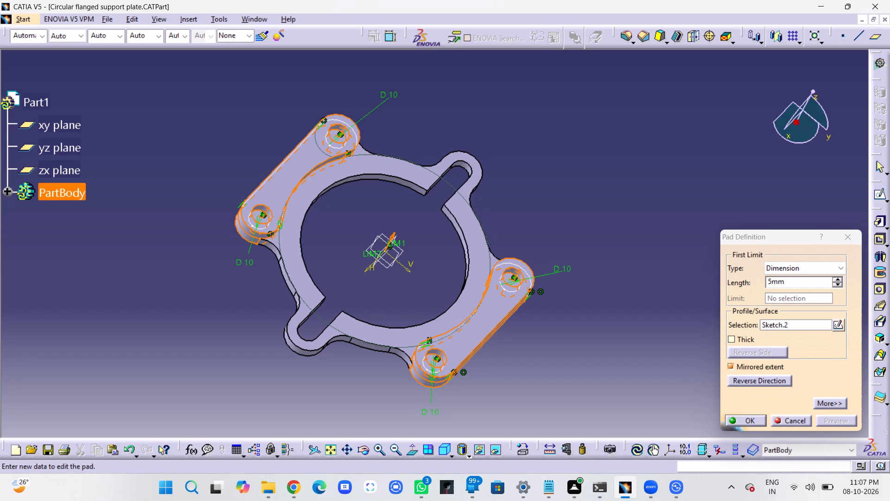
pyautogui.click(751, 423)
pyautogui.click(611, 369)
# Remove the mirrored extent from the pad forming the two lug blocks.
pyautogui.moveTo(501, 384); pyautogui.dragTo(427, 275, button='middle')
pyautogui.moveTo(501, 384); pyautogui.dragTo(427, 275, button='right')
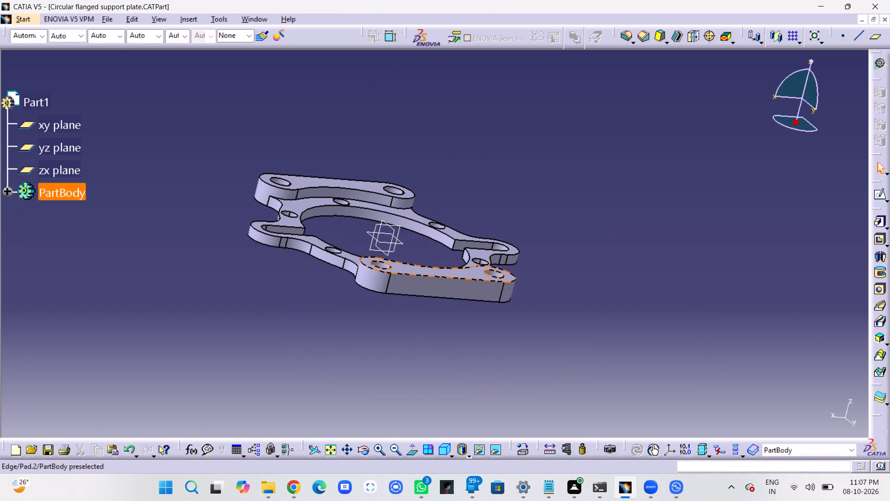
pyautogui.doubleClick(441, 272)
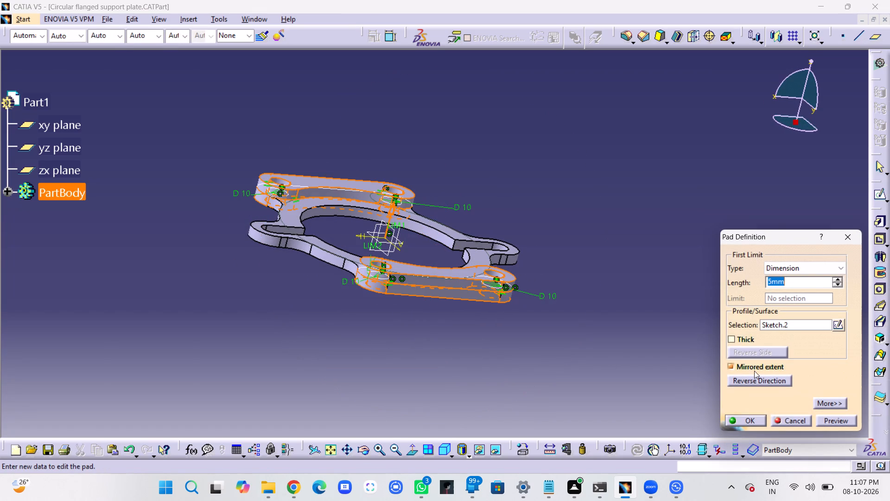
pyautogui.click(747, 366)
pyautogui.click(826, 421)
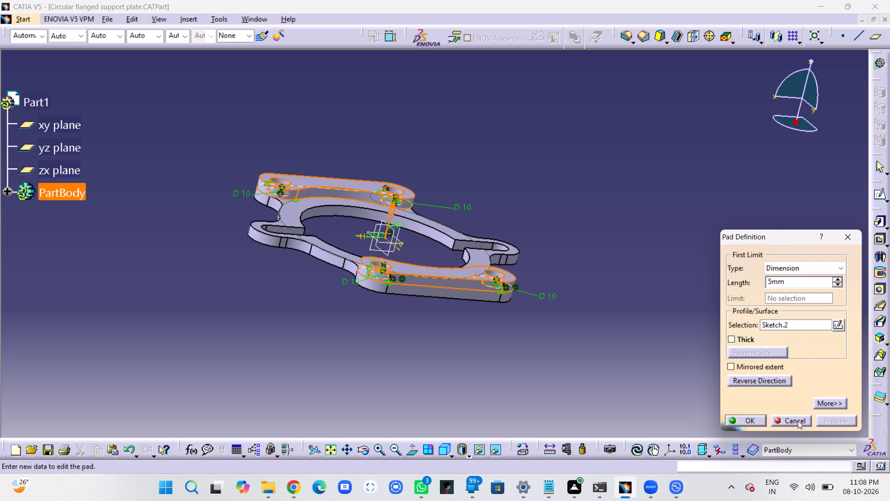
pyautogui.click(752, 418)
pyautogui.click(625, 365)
# Examine the plate from the side and from above, and review the pad definition of the two lug blocks.
pyautogui.moveTo(311, 333); pyautogui.dragTo(344, 345, button='middle')
pyautogui.scroll(1, 311, 333)
pyautogui.moveTo(326, 338); pyautogui.dragTo(344, 345, button='right')
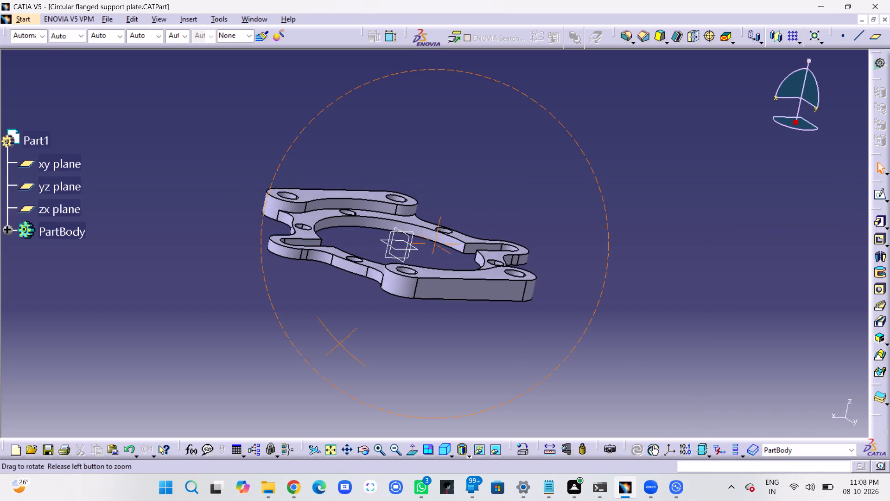
pyautogui.moveTo(344, 345); pyautogui.dragTo(408, 369, button='middle')
pyautogui.moveTo(344, 345); pyautogui.dragTo(408, 369, button='right')
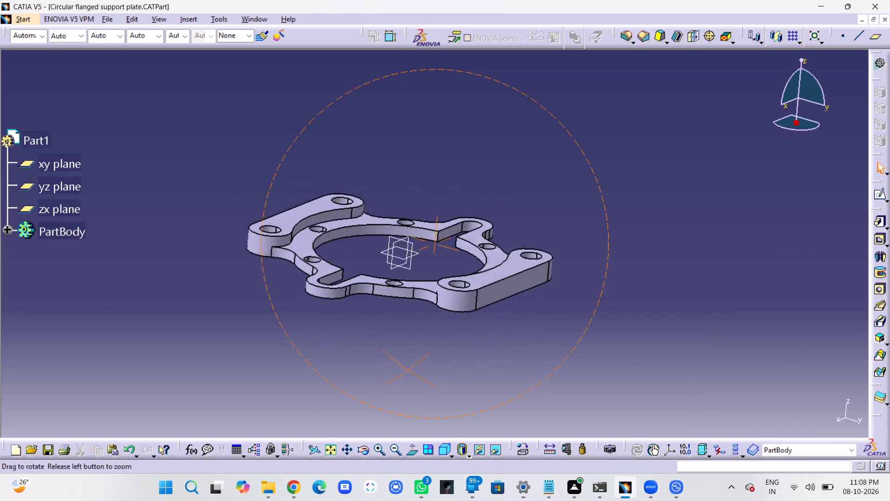
pyautogui.moveTo(408, 369); pyautogui.dragTo(408, 435, button='middle')
pyautogui.moveTo(408, 369); pyautogui.dragTo(408, 435, button='right')
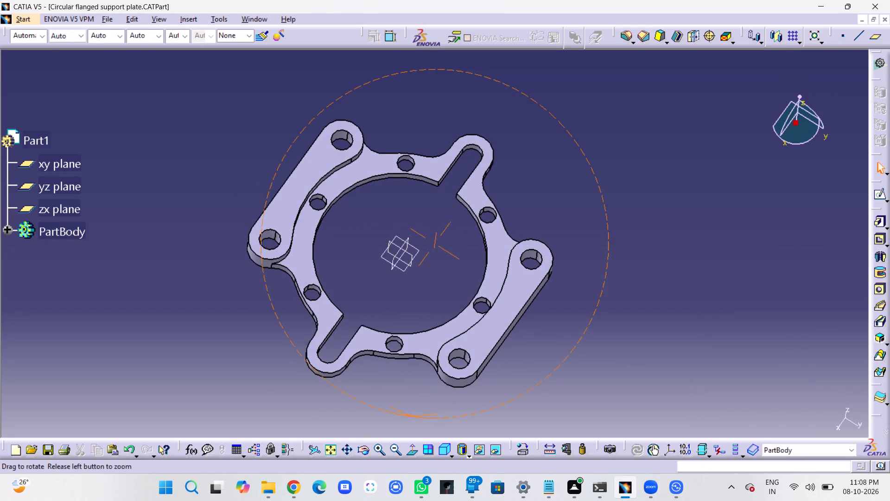
pyautogui.moveTo(408, 435); pyautogui.dragTo(397, 432, button='middle')
pyautogui.moveTo(408, 435); pyautogui.dragTo(396, 431, button='right')
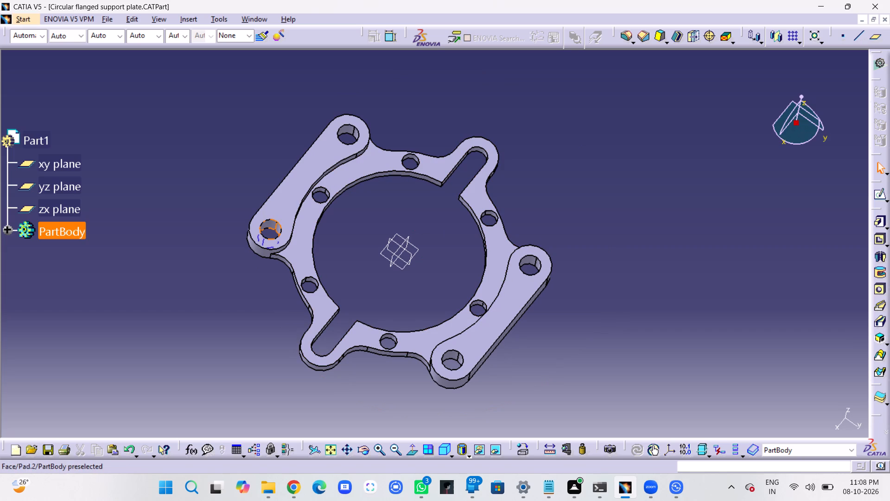
pyautogui.doubleClick(286, 230)
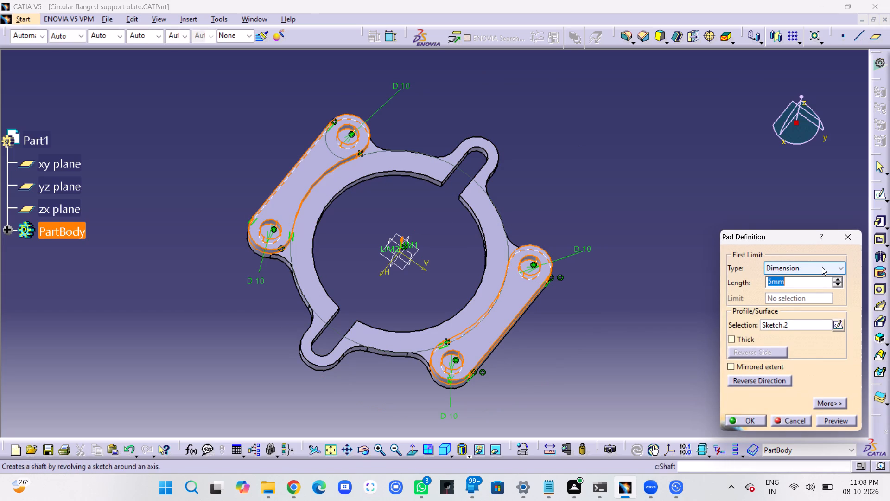
pyautogui.click(651, 313)
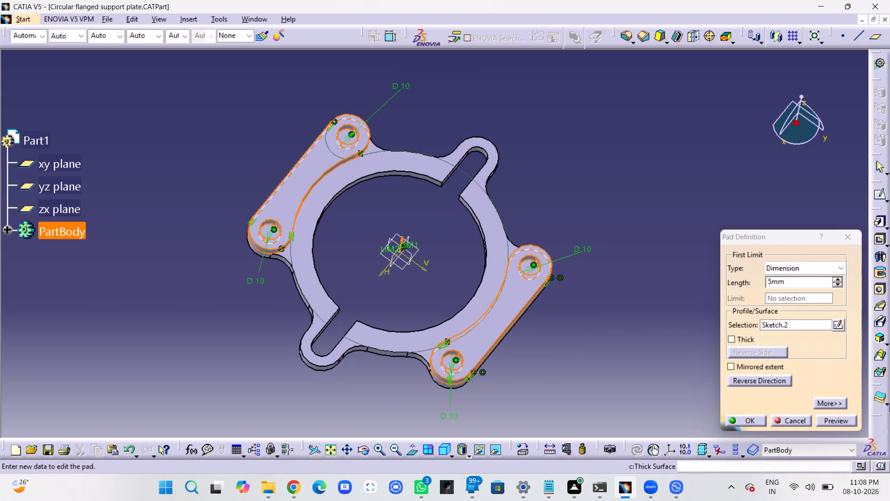
pyautogui.click(845, 420)
pyautogui.click(751, 420)
pyautogui.click(609, 334)
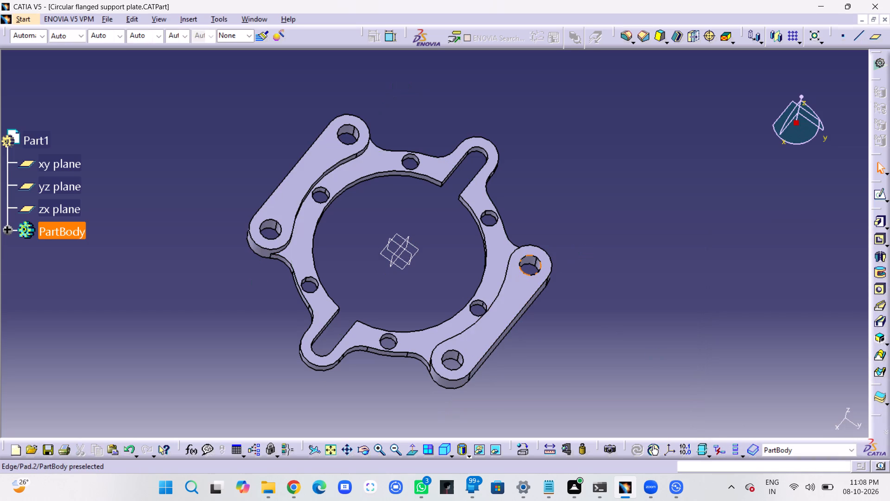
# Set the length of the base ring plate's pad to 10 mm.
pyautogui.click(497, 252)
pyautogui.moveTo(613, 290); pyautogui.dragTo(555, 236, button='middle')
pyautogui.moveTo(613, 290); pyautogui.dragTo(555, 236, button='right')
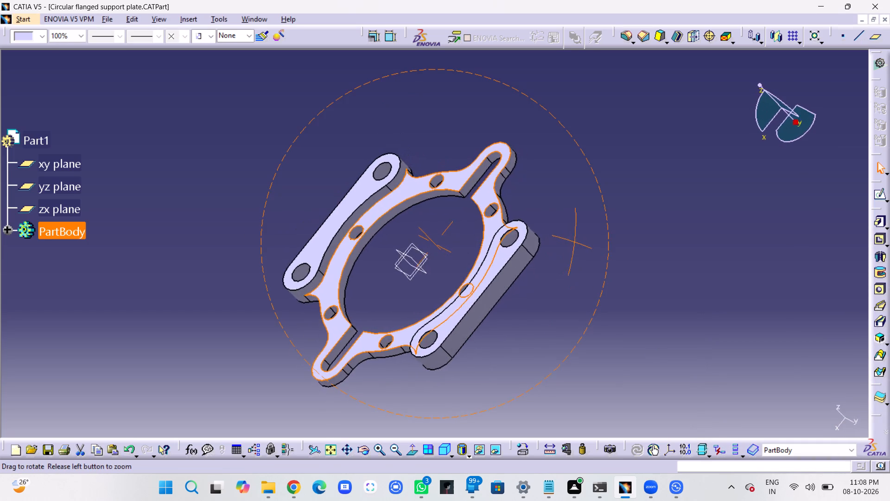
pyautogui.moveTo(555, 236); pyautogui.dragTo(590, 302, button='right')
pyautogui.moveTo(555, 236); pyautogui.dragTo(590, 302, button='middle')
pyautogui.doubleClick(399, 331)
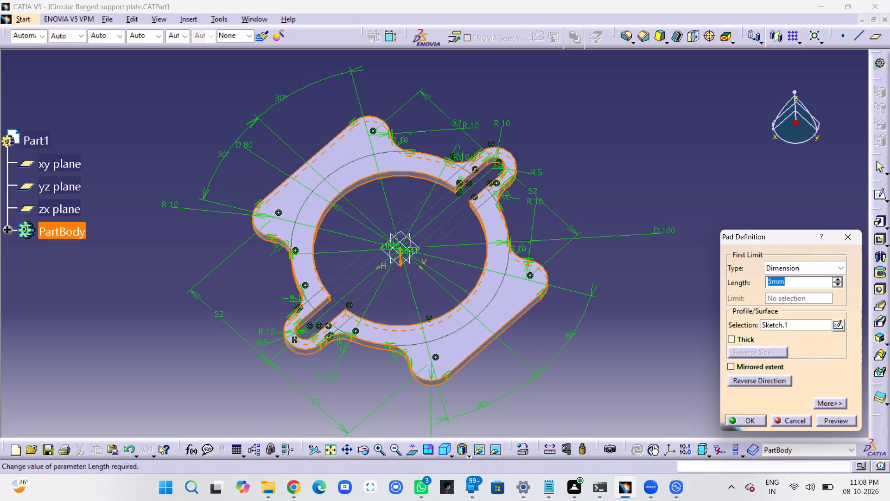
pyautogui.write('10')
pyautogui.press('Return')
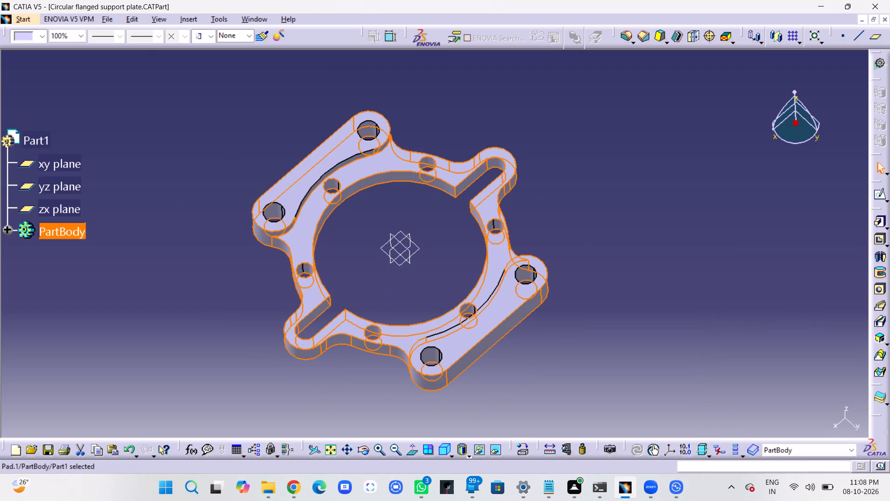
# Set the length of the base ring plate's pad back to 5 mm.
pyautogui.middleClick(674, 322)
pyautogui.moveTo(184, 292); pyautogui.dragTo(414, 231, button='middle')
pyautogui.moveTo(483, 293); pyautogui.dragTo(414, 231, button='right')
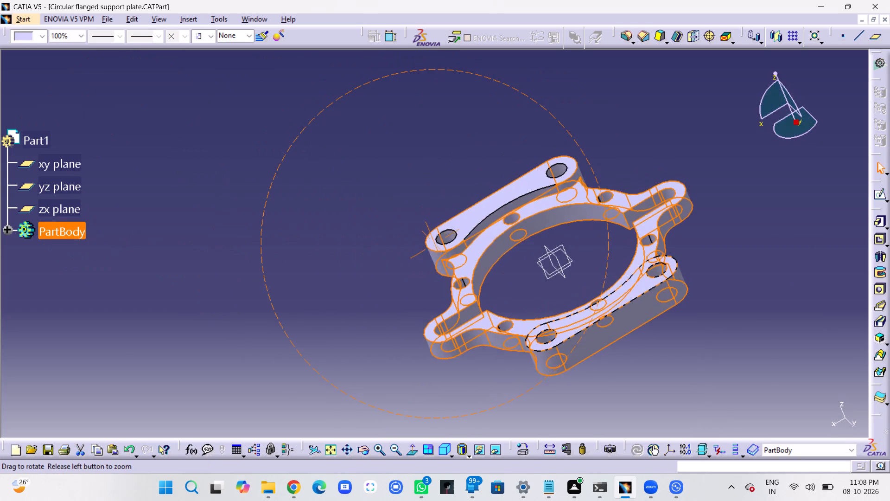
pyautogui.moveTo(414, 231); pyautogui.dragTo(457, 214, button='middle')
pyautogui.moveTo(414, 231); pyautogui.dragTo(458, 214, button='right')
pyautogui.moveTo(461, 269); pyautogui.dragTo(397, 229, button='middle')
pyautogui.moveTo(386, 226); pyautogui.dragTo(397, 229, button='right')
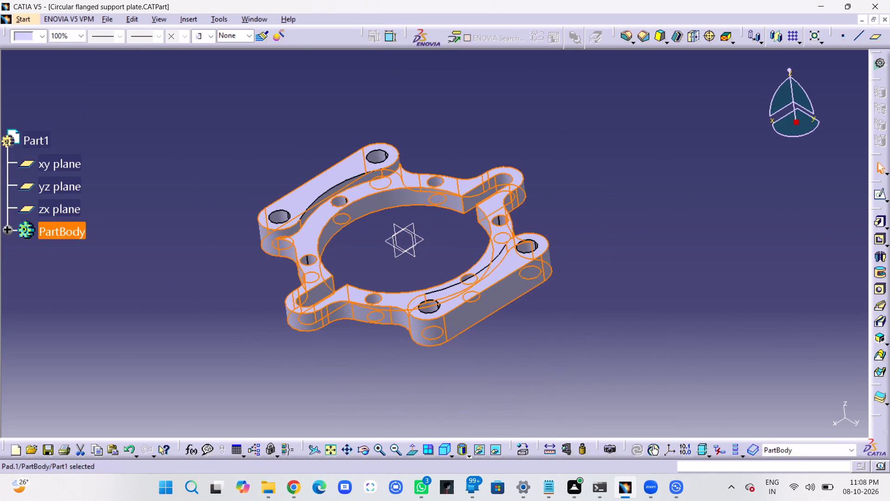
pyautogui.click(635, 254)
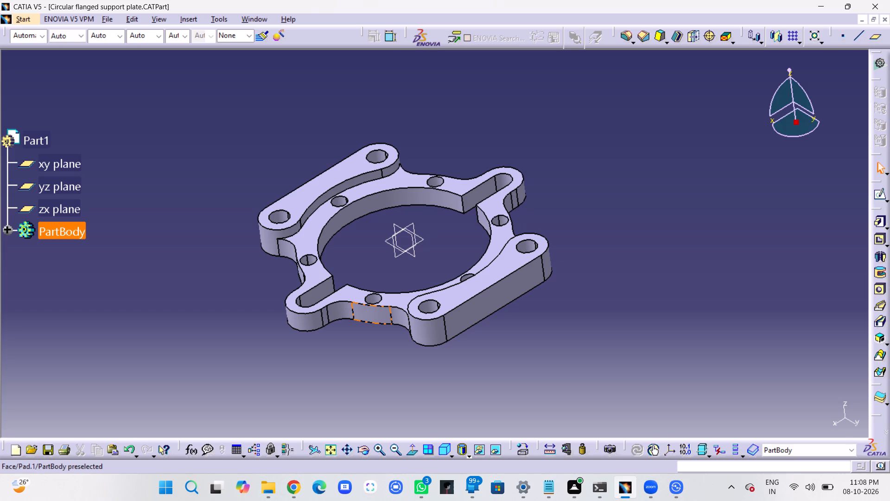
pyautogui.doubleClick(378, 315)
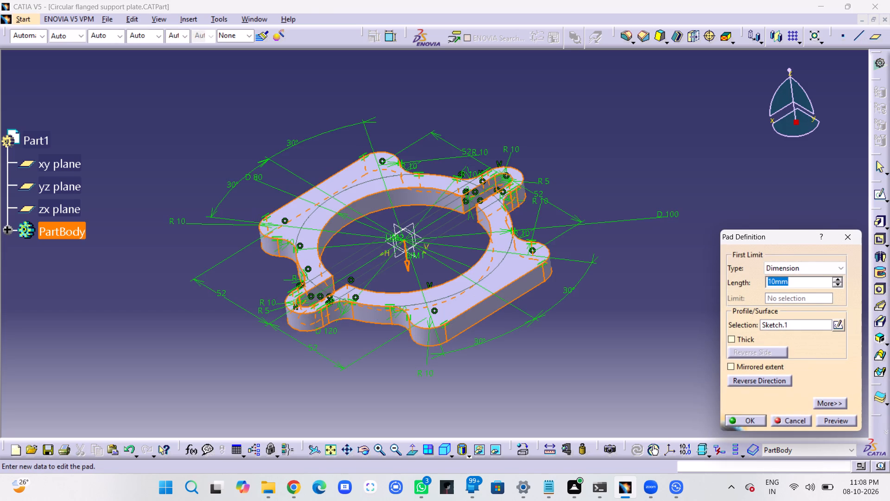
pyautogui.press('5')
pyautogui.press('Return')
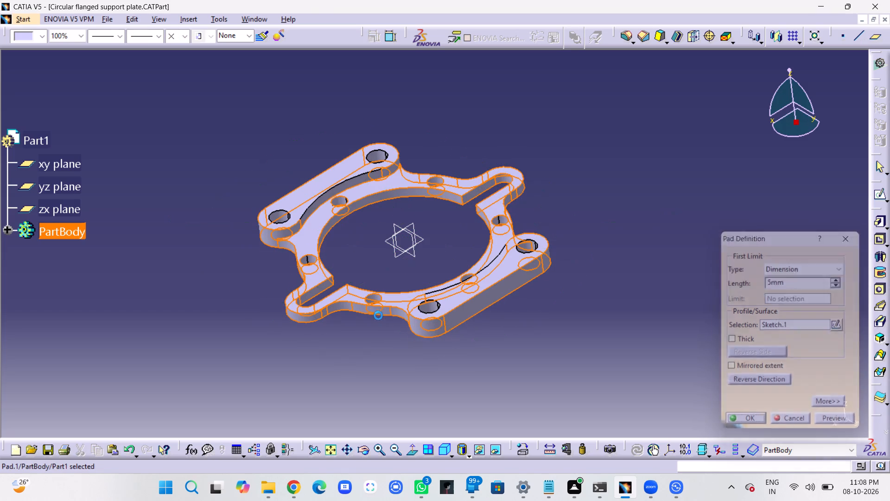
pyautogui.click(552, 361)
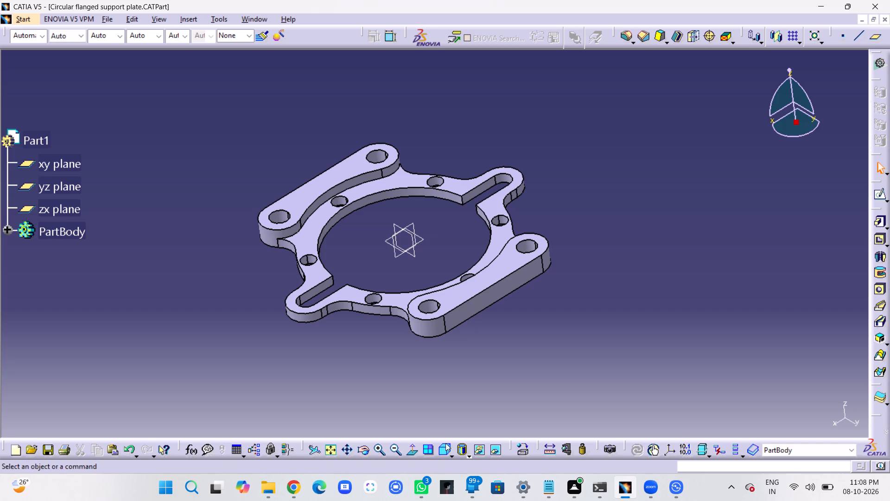
# Show the plate in the standard isometric view and save the part.
pyautogui.click(441, 450)
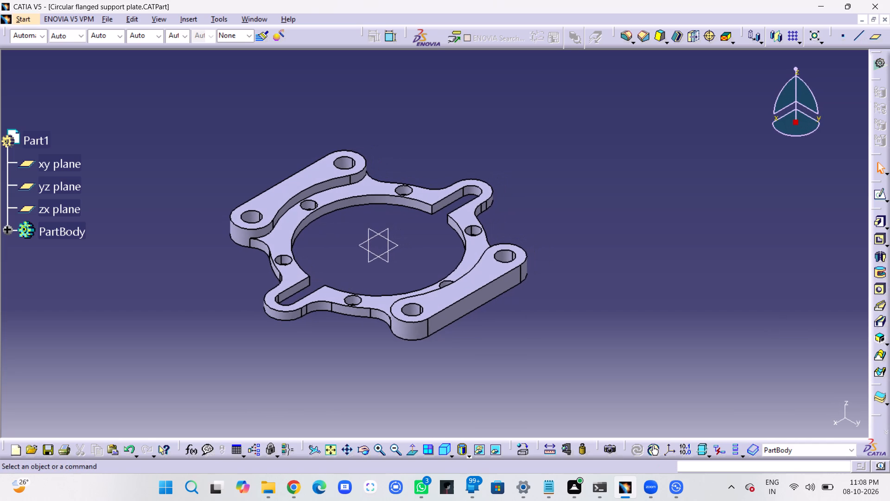
pyautogui.moveTo(508, 373); pyautogui.dragTo(585, 377, button='middle')
pyautogui.hotkey('ctrl', 's')
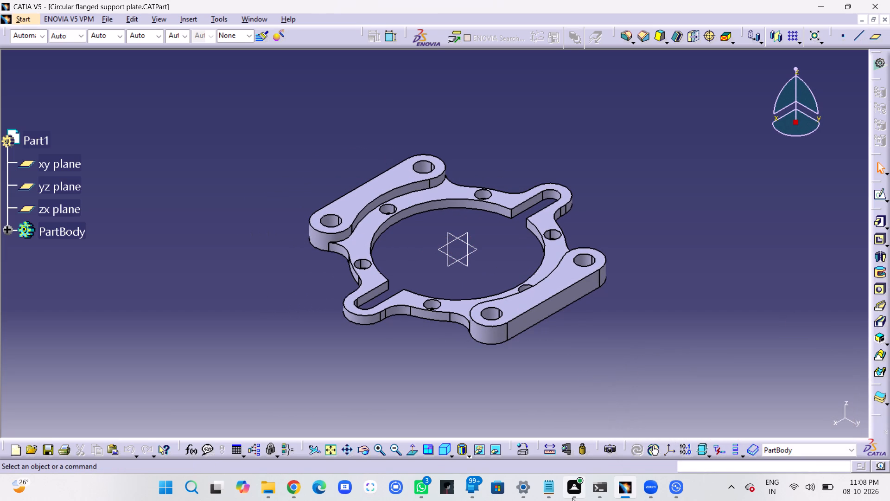
pyautogui.click(768, 312)
# Review the pad definition of the base ring plate and close it without changes.
pyautogui.doubleClick(453, 191)
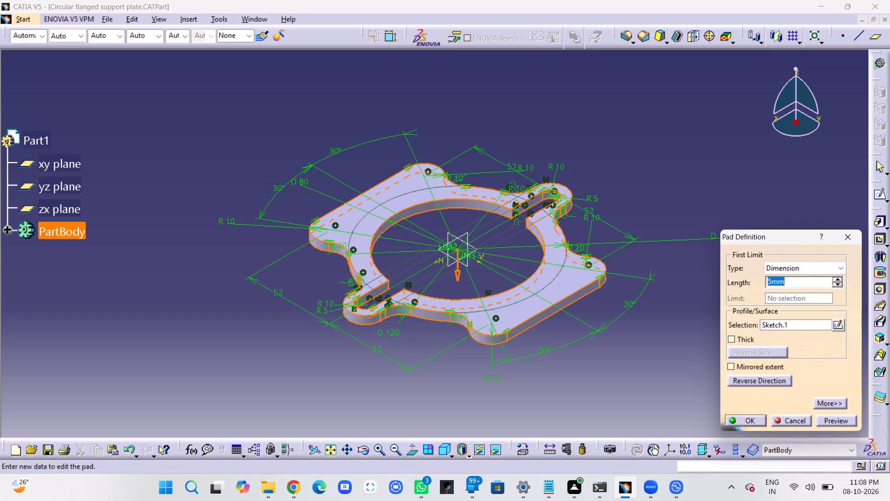
pyautogui.click(860, 235)
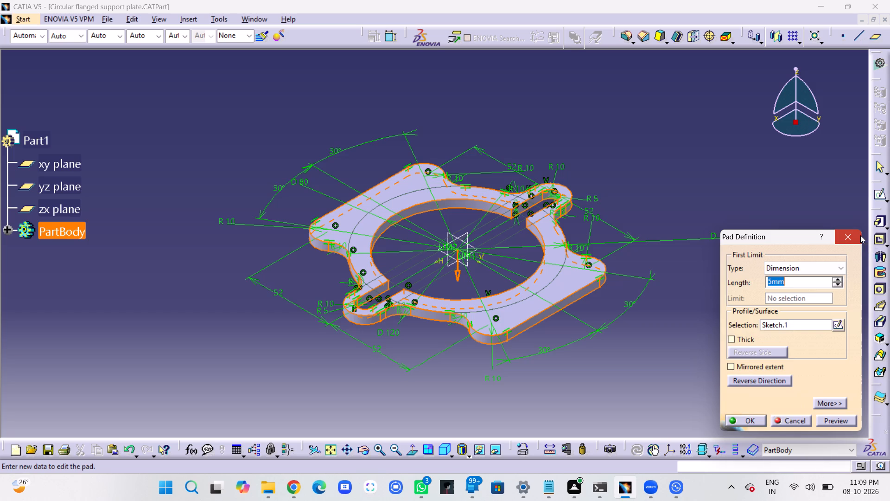
pyautogui.click(793, 192)
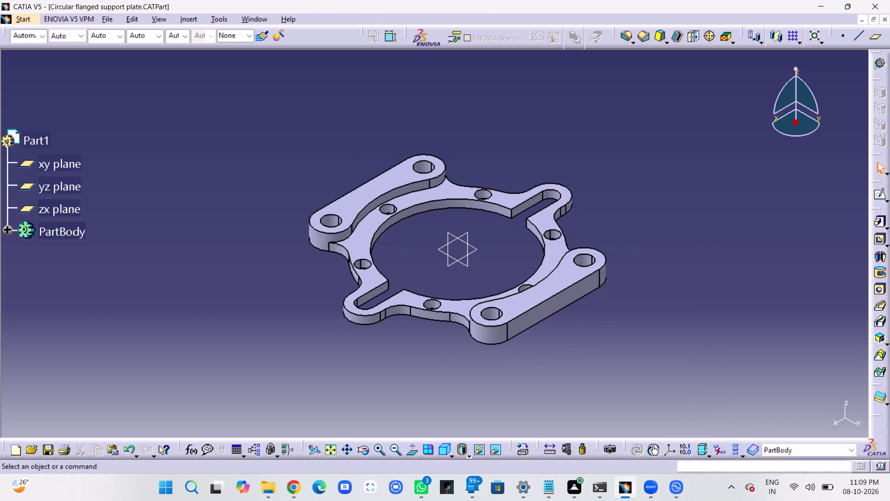
pyautogui.click(709, 307)
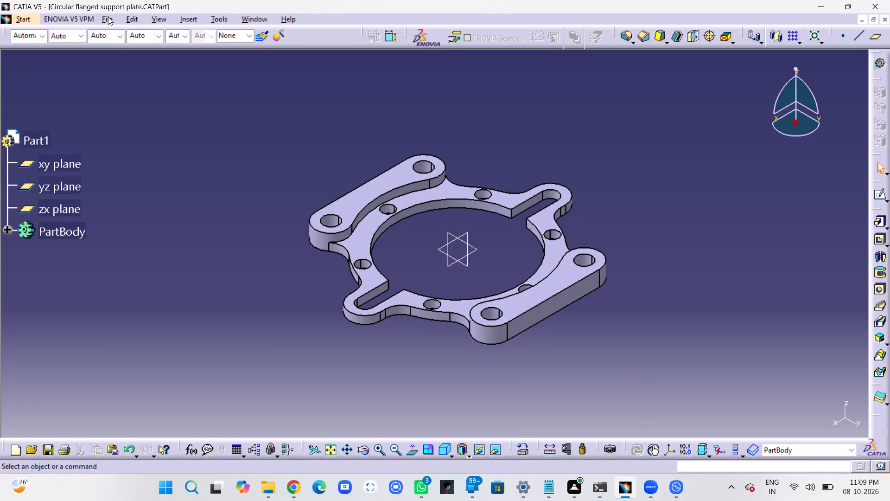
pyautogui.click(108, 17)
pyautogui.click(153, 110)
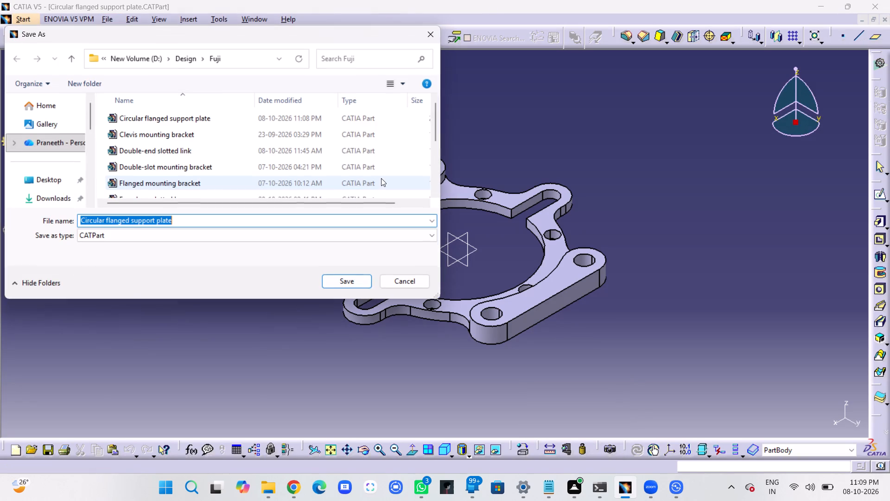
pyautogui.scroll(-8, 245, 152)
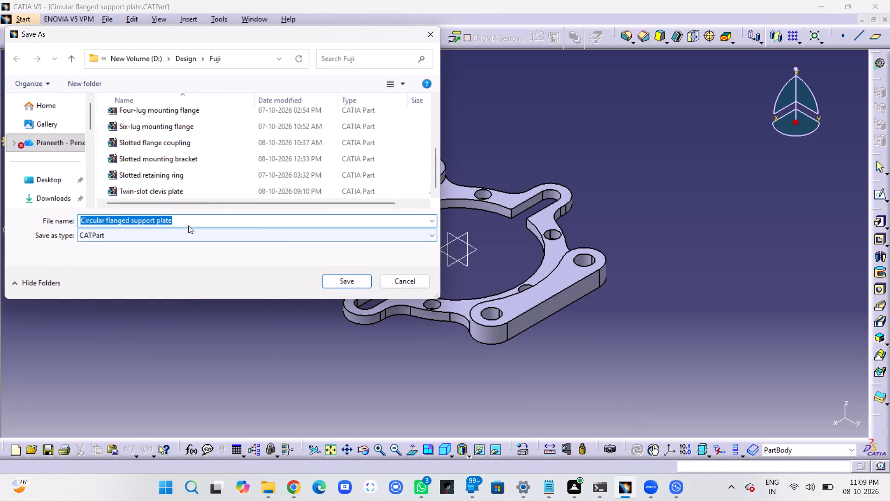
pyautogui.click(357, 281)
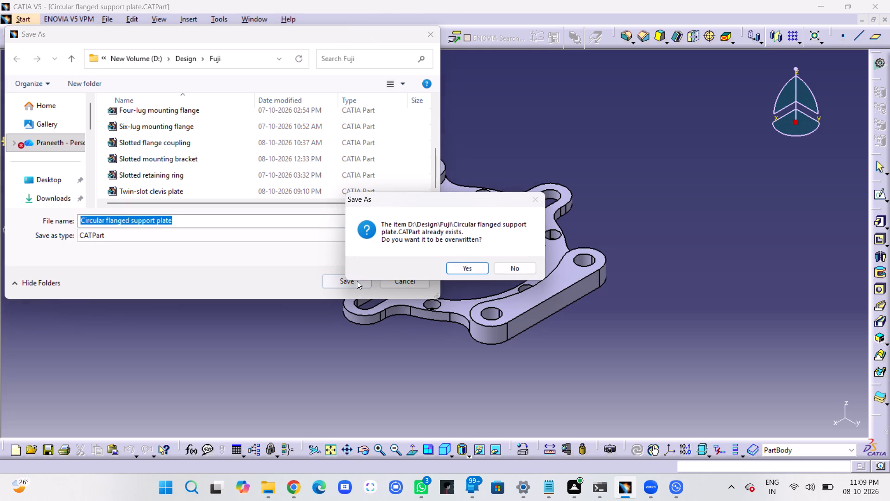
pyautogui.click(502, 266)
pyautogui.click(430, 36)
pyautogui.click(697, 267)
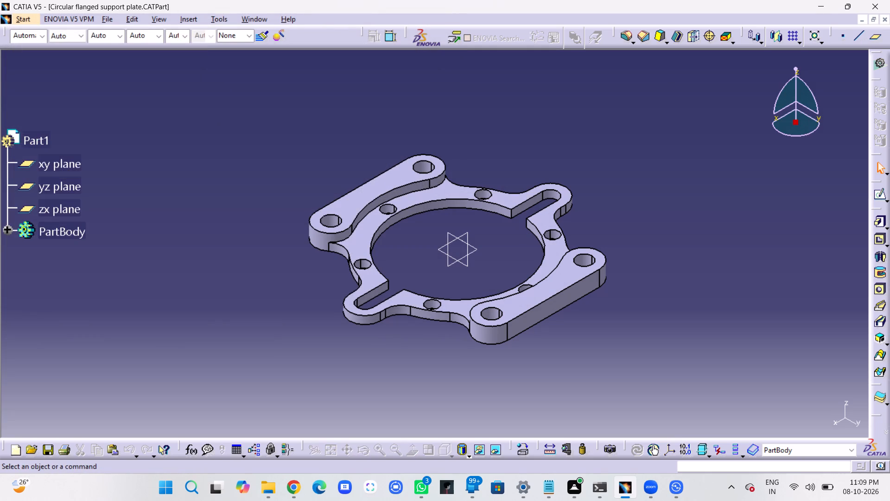
# Save the part under its existing name.
pyautogui.hotkey('ctrl', 's')
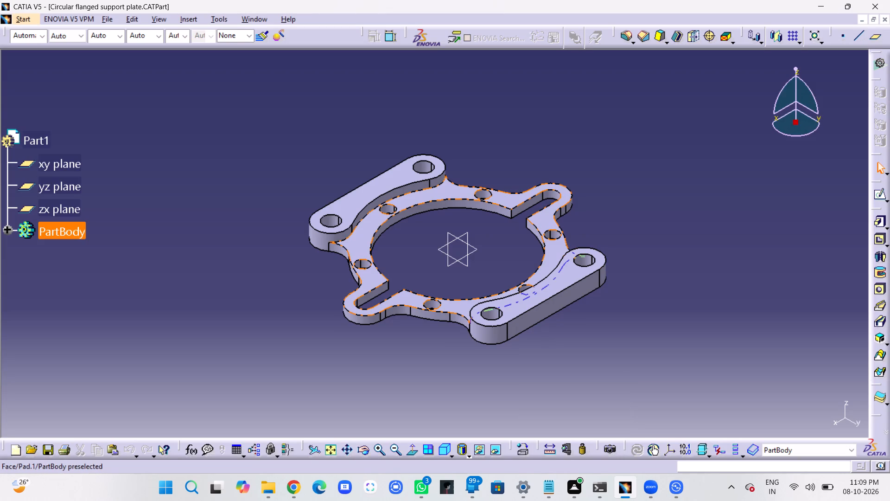
# Examine the plate in the multi-view layout and return to a single isometric view.
pyautogui.click(411, 450)
pyautogui.click(426, 449)
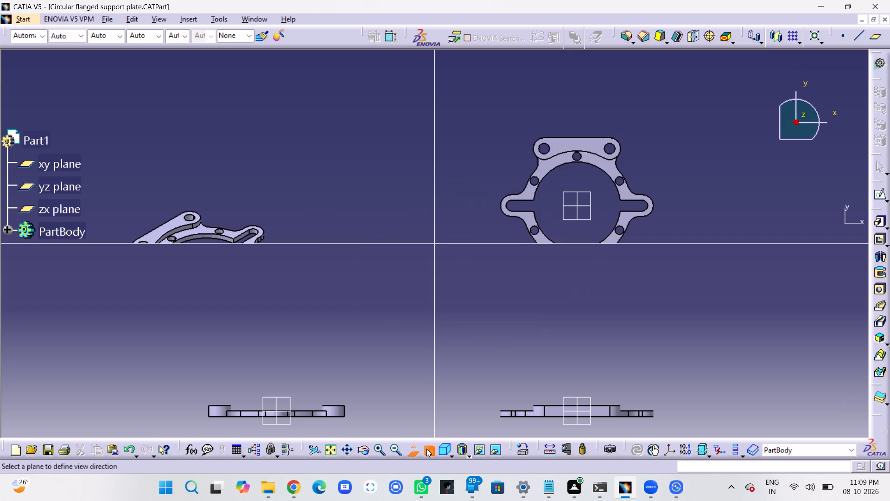
pyautogui.click(442, 449)
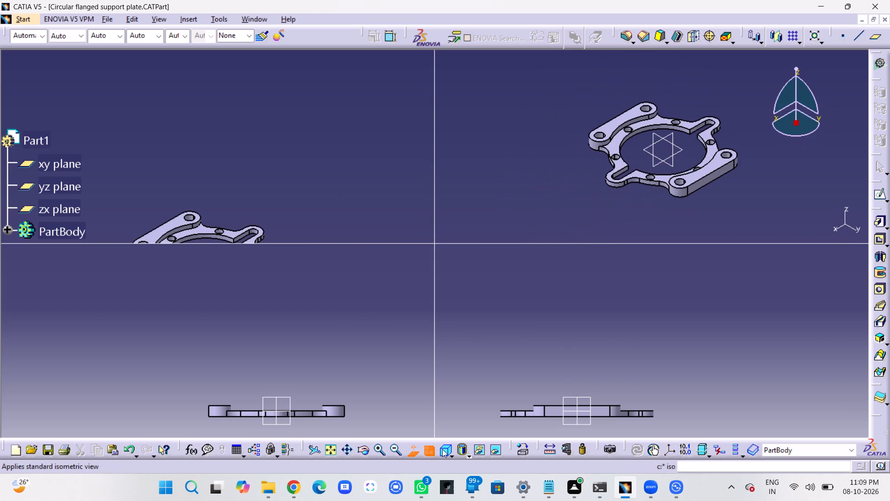
pyautogui.click(442, 449)
pyautogui.click(442, 449)
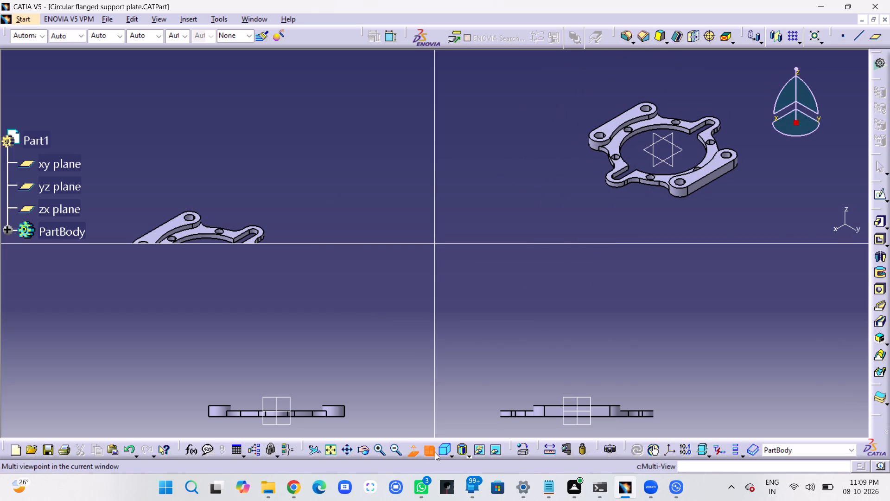
pyautogui.click(435, 452)
pyautogui.click(442, 451)
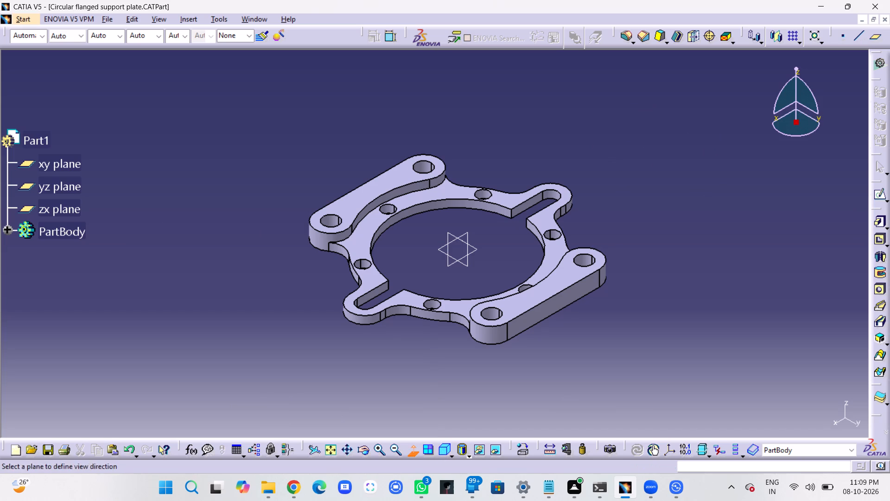
pyautogui.click(497, 362)
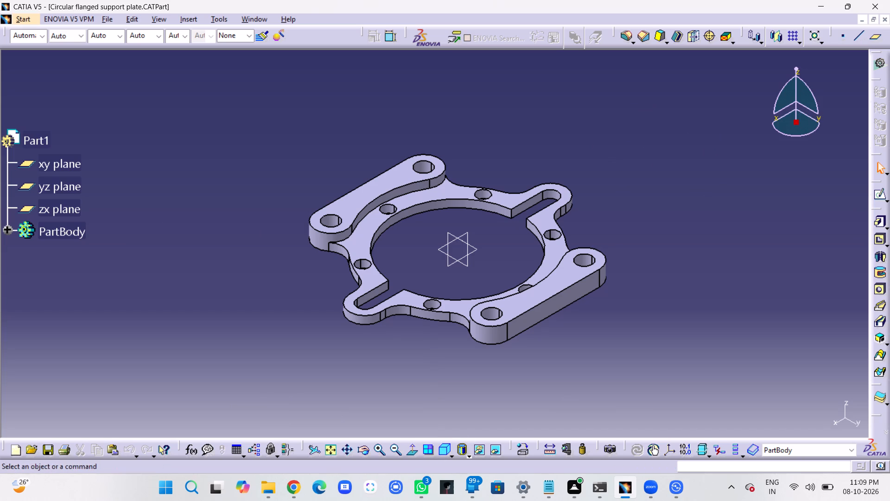